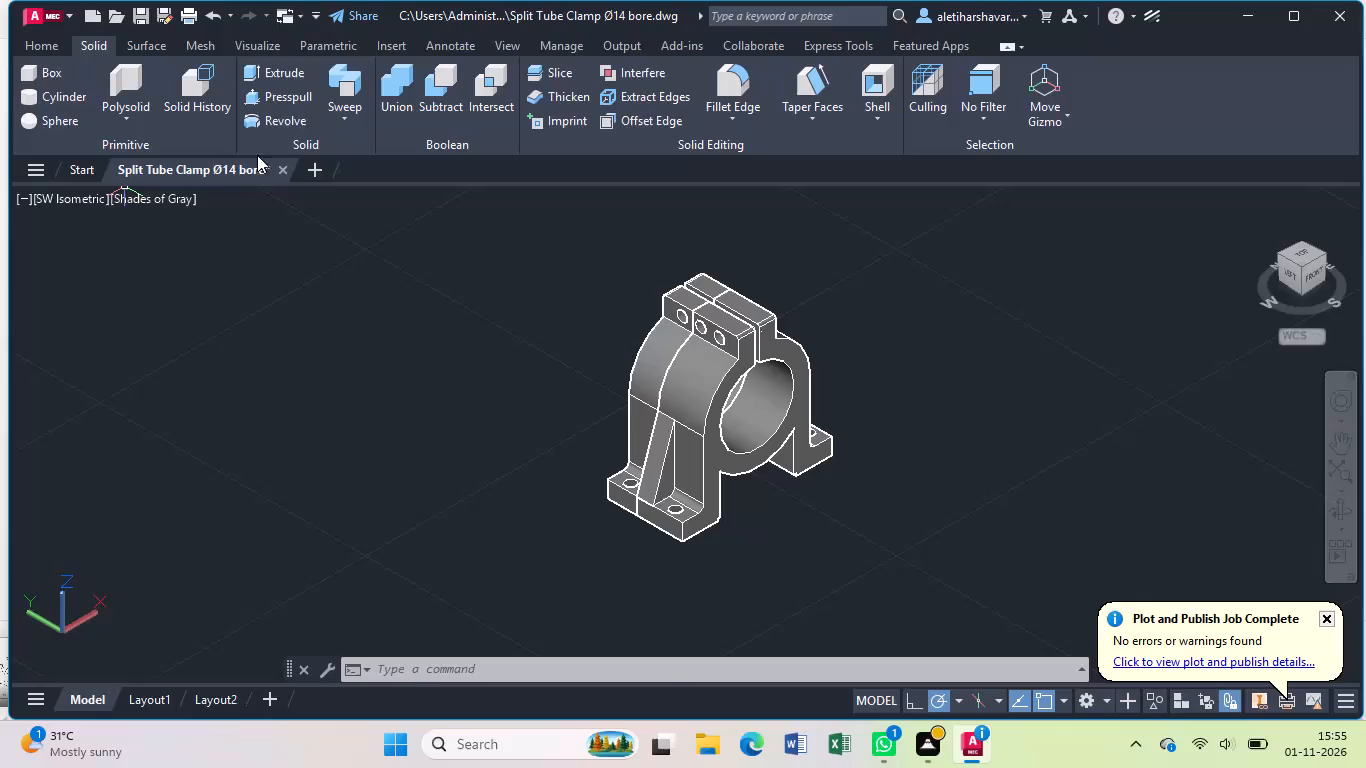
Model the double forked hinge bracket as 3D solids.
Close the Split Tube Clamp Ø14 bore drawing without saving its changes.
{"action": "left_click", "coordinate": [283, 173]}
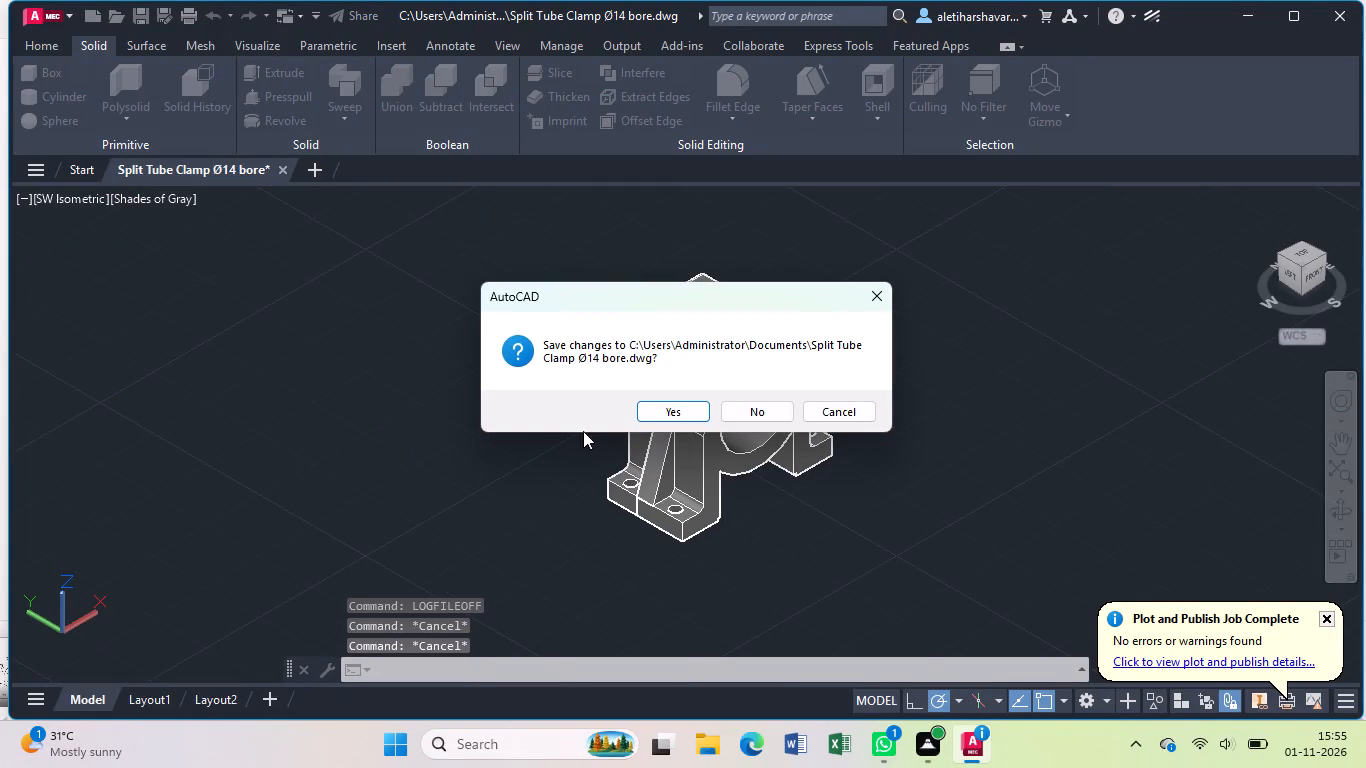
{"action": "left_click", "coordinate": [744, 402]}
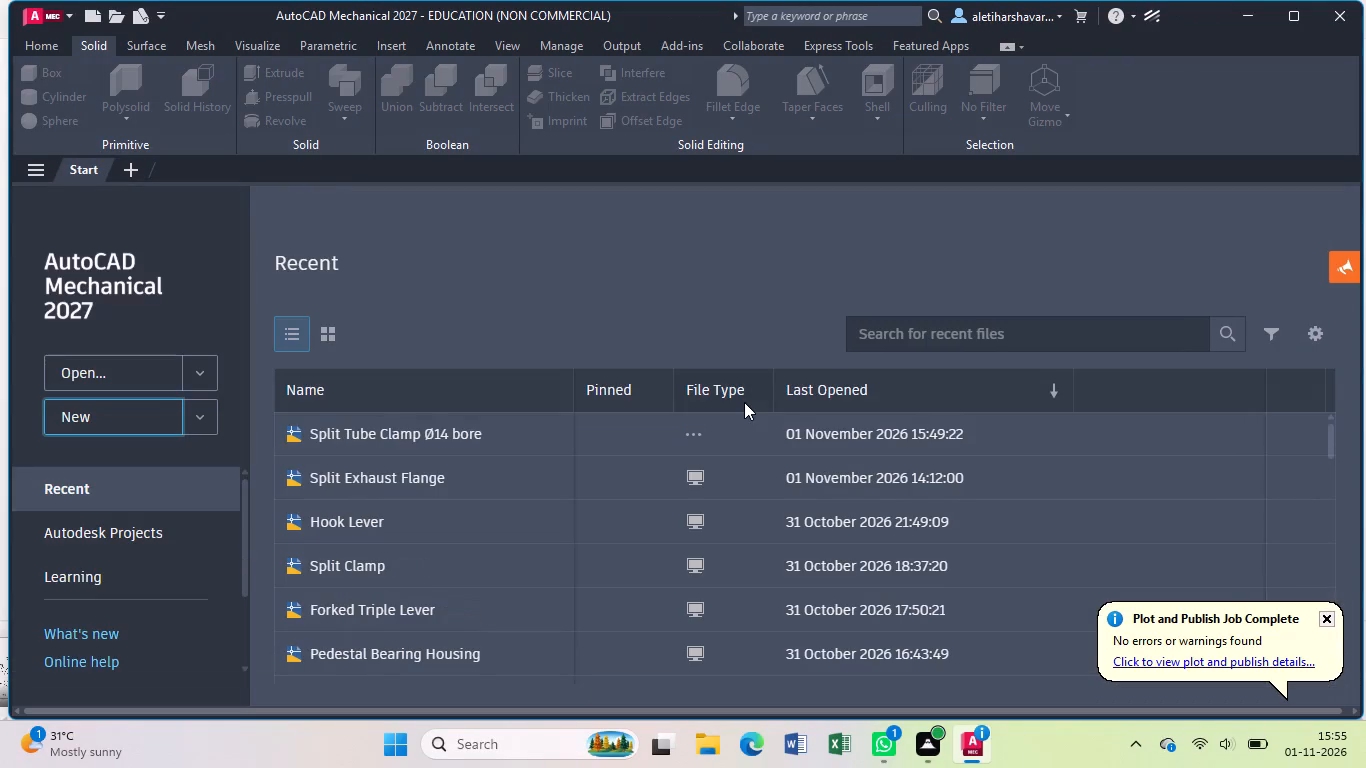
Create a new blank drawing.
{"action": "left_click", "coordinate": [153, 421]}
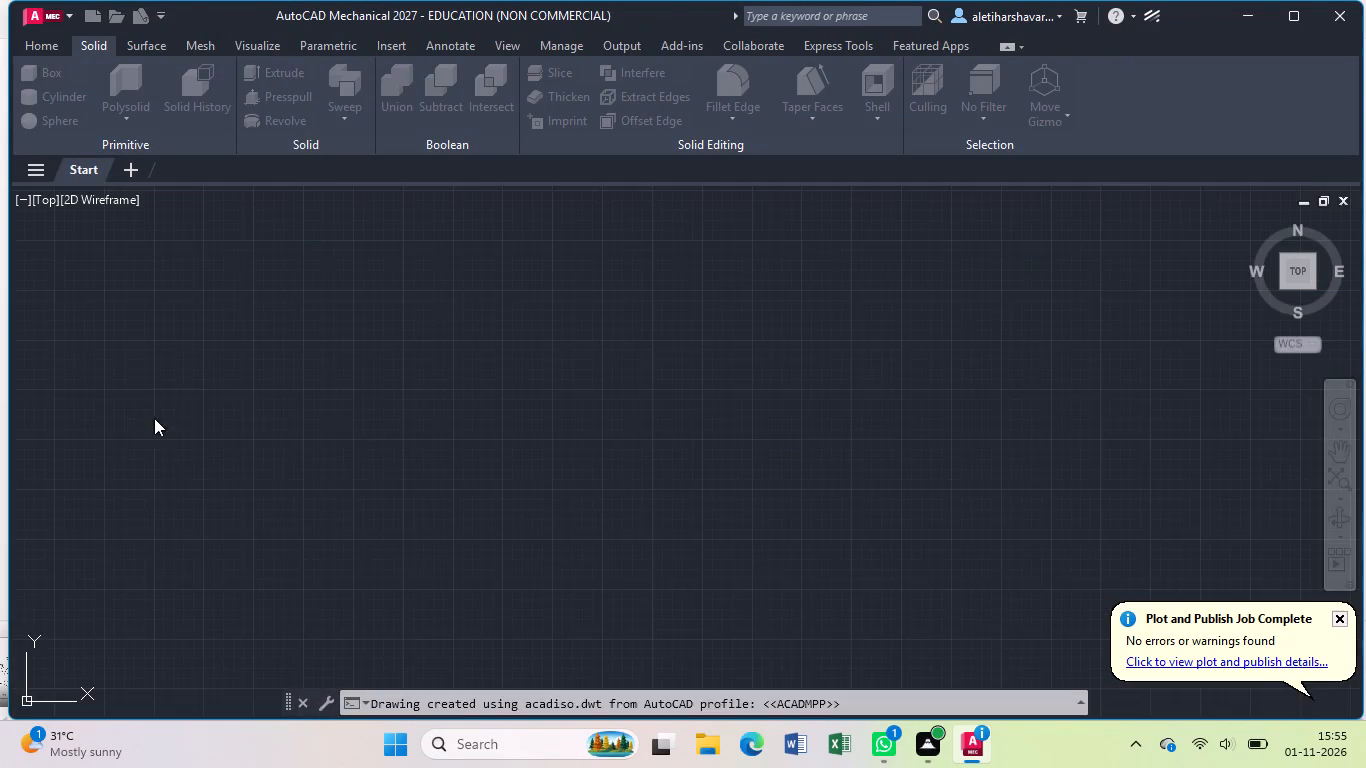
{"action": "type", "text": "lo"}
{"action": "left_click", "coordinate": [390, 427]}
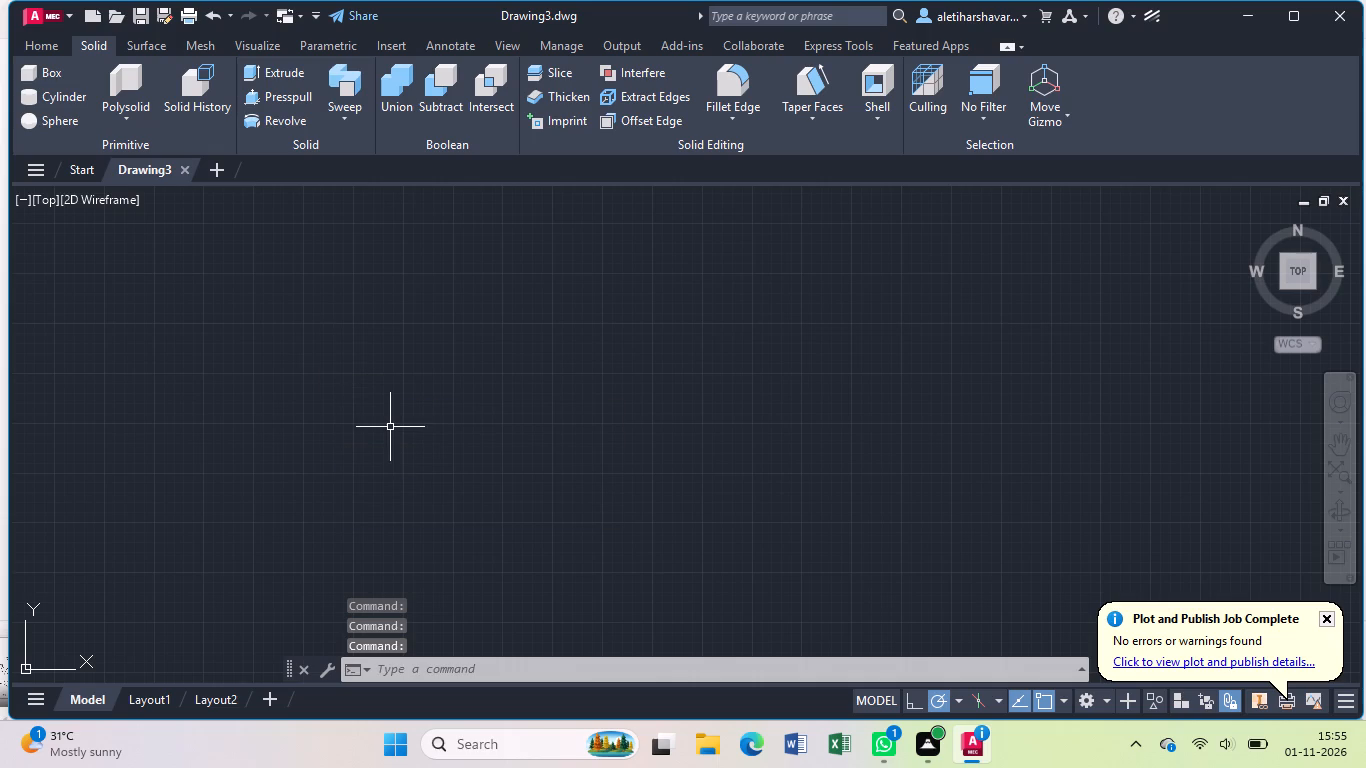
Set the drawing units' length precision to one decimal place (0.0).
{"action": "scroll", "coordinate": [388, 423], "scroll_direction": "down", "scroll_amount": 1}
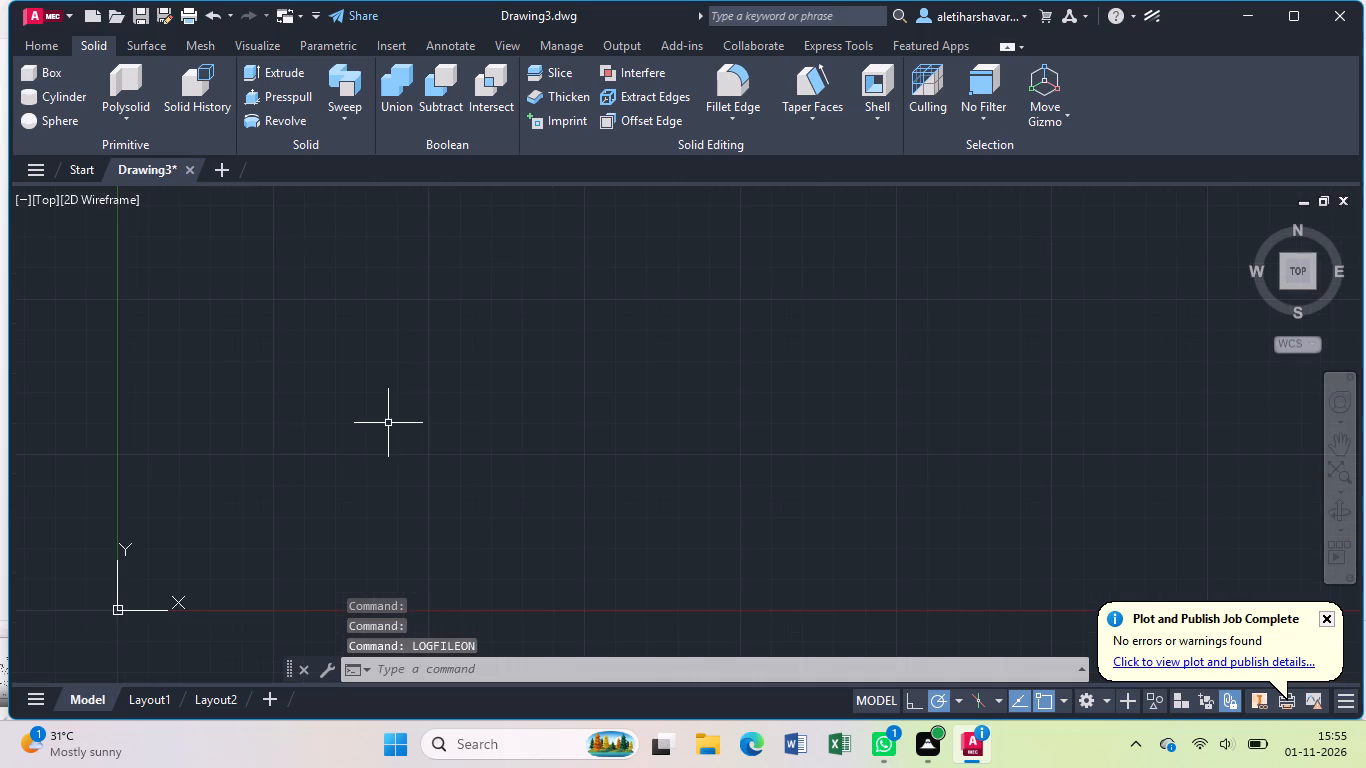
{"action": "type", "text": "un"}
{"action": "key", "text": "Return"}
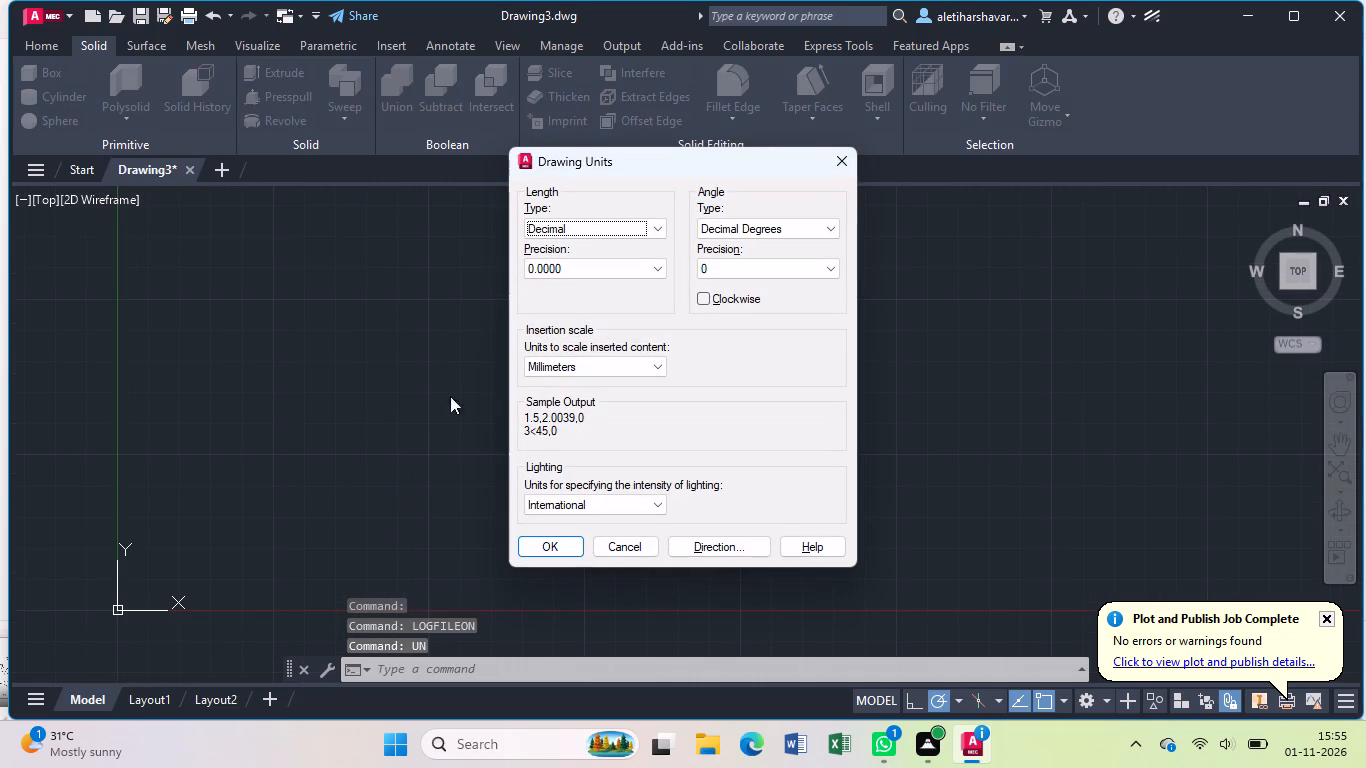
{"action": "left_click", "coordinate": [655, 262]}
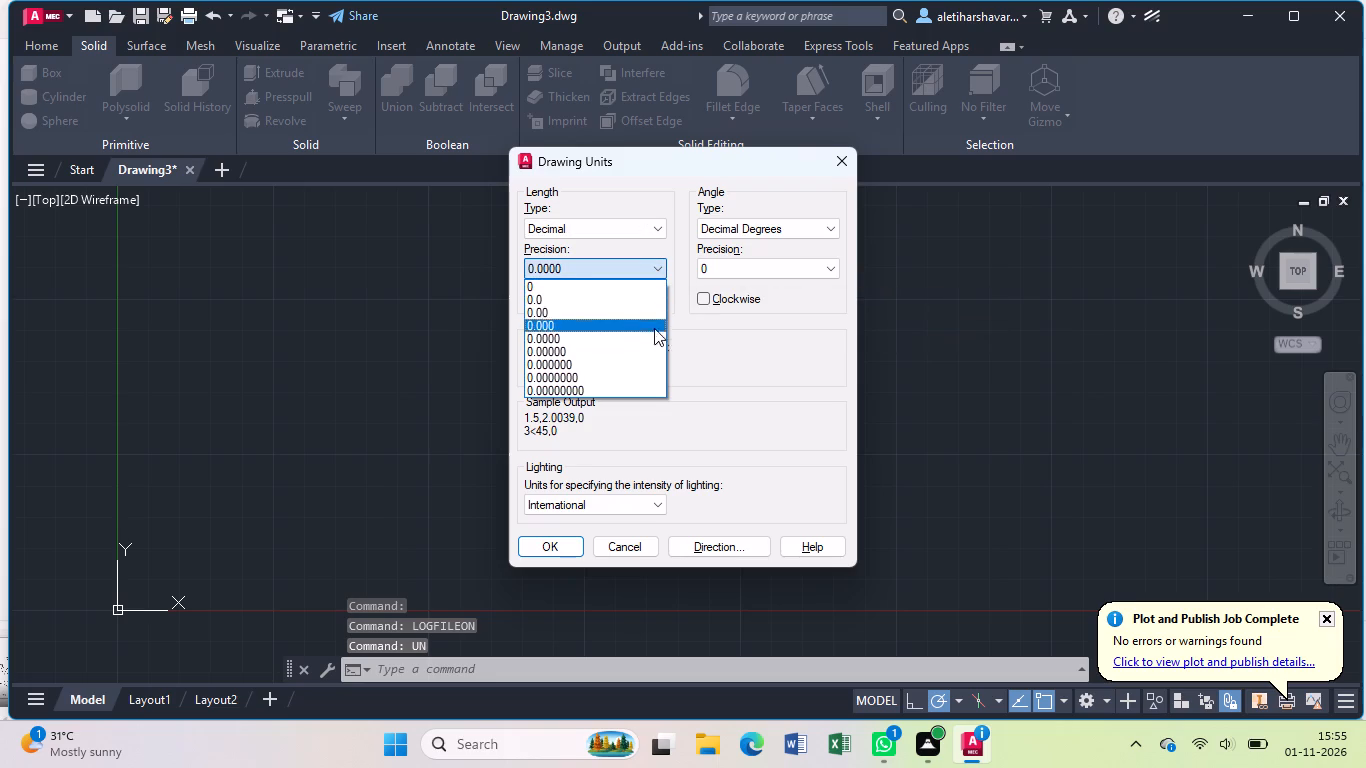
{"action": "left_click", "coordinate": [631, 302]}
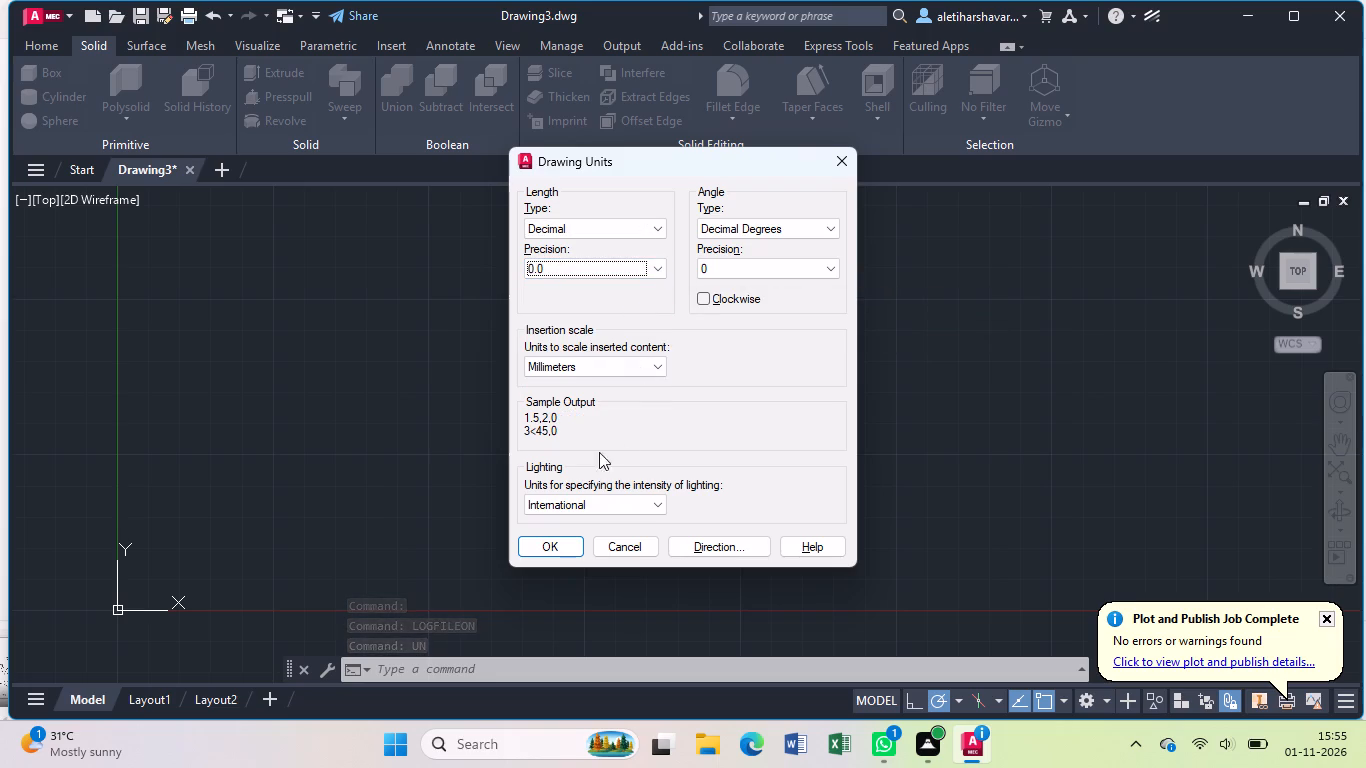
{"action": "left_click", "coordinate": [548, 547]}
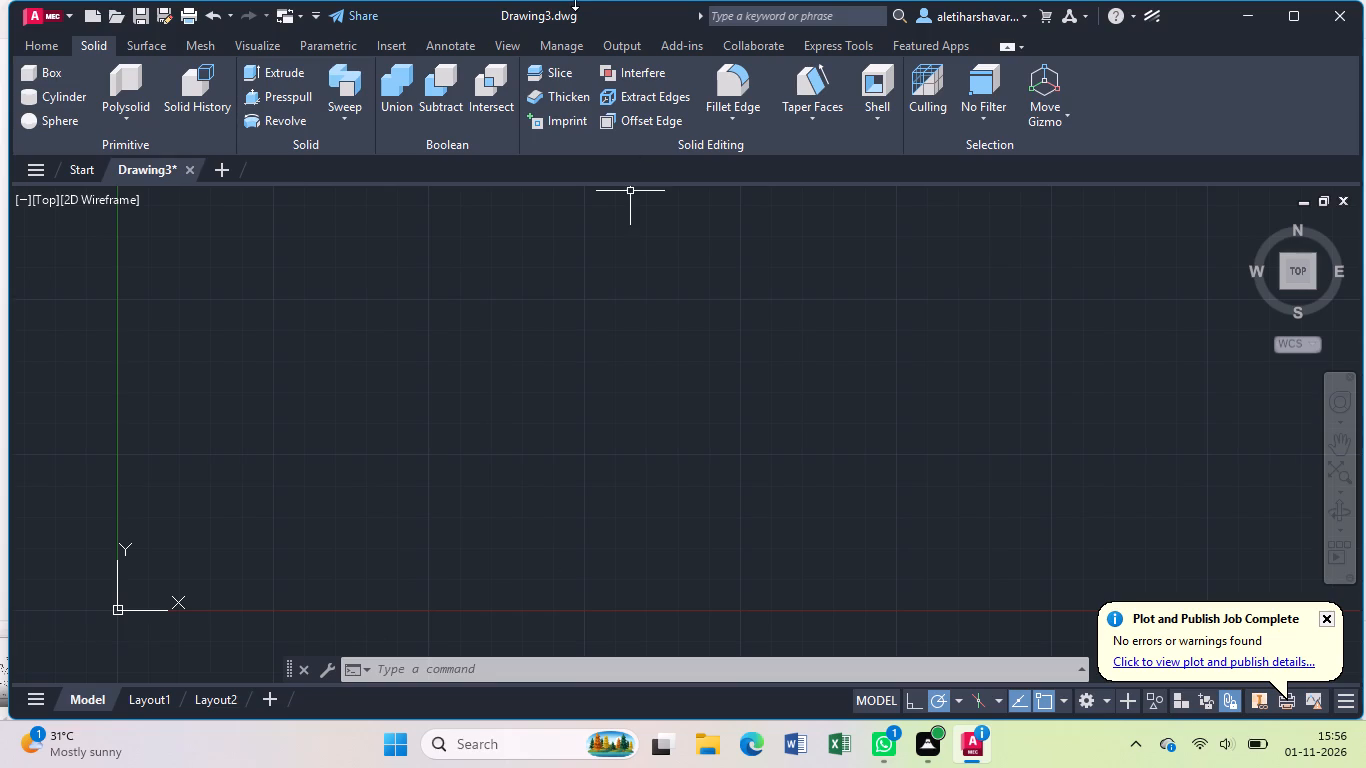
Draw a horizontal base line 140 mm long in the empty model space.
{"action": "key", "text": "l"}
{"action": "key", "text": "Return"}
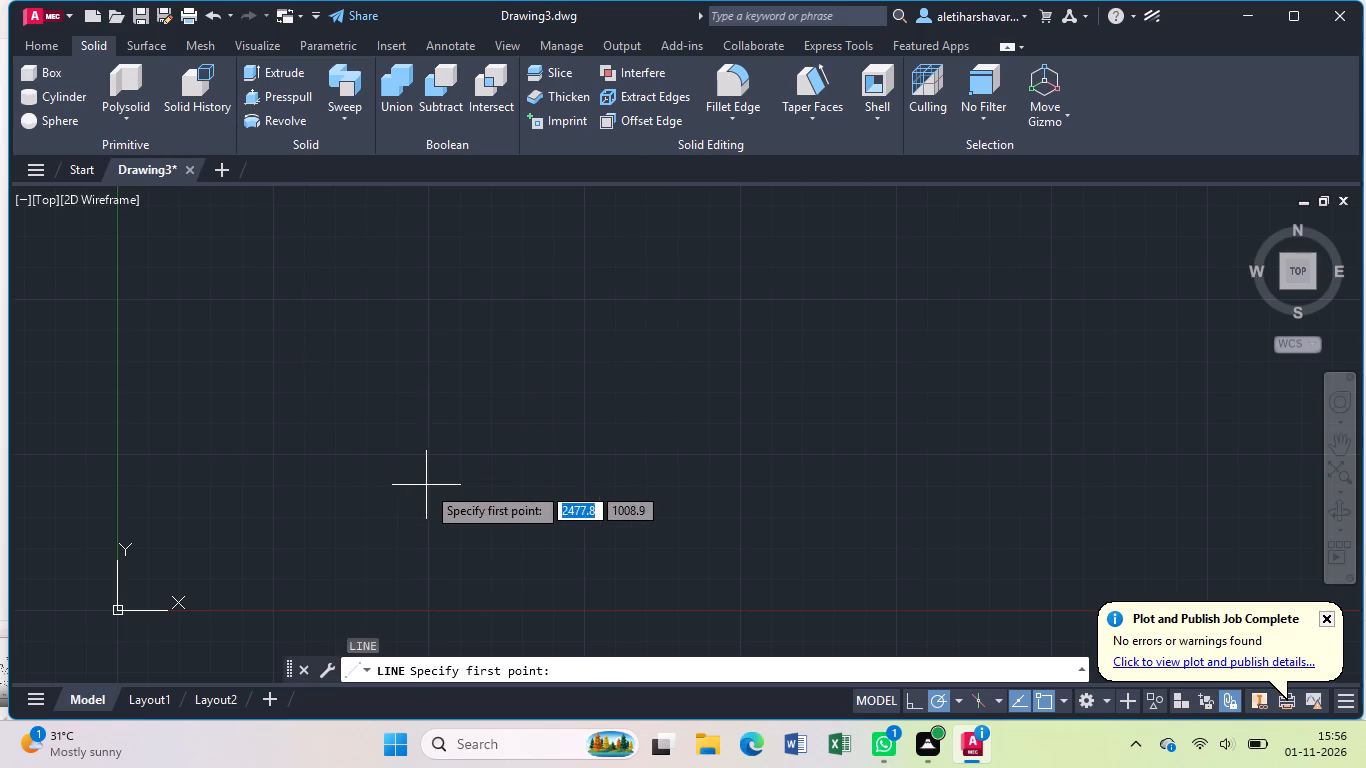
{"action": "left_click", "coordinate": [427, 485]}
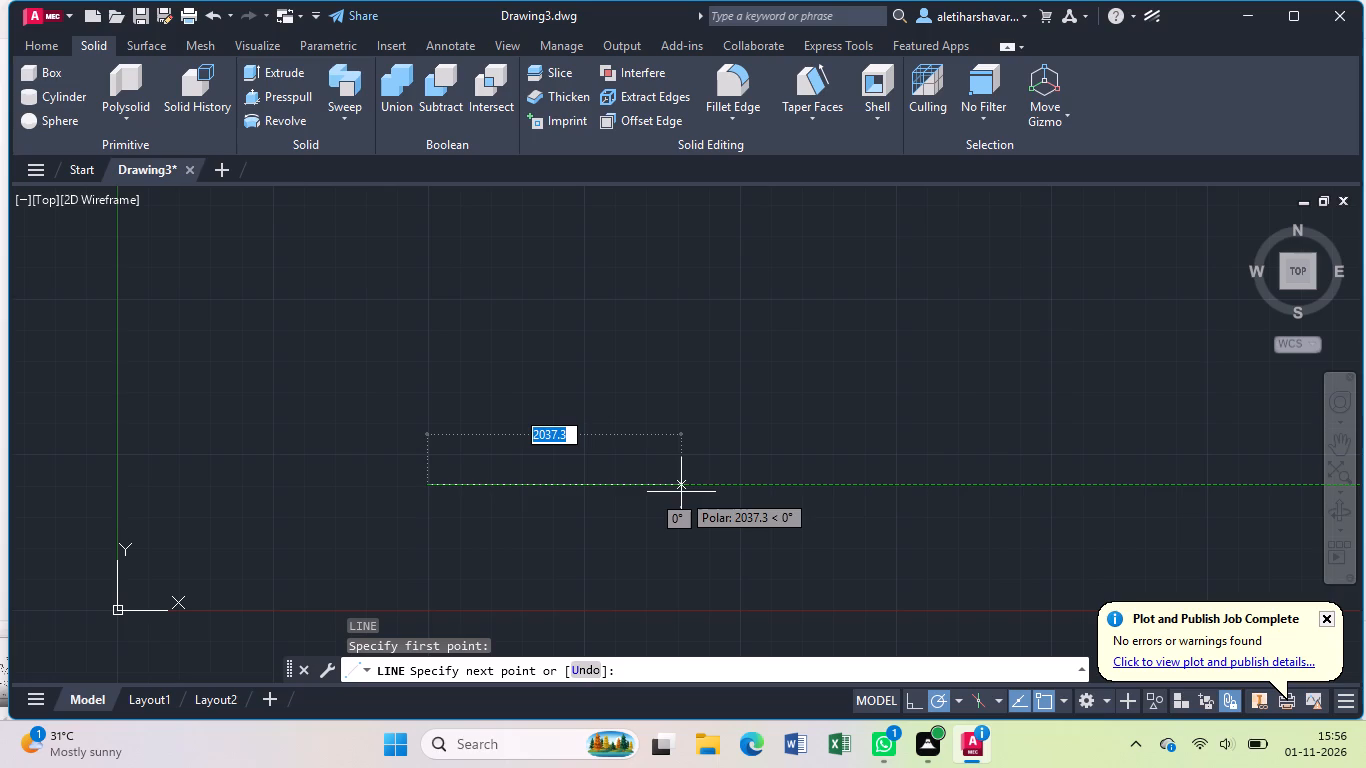
{"action": "key", "text": "1"}
{"action": "type", "text": "40"}
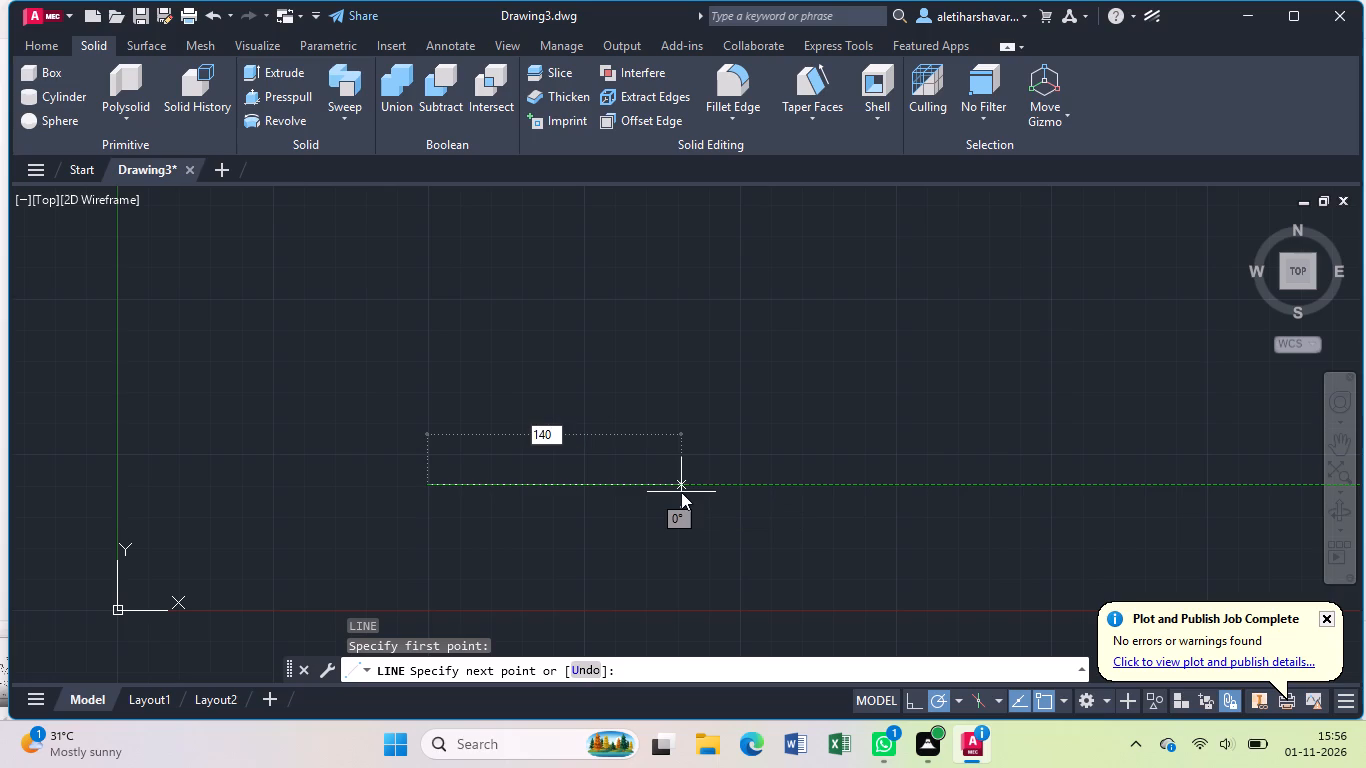
{"action": "key", "text": "Return"}
{"action": "key", "text": "Escape"}
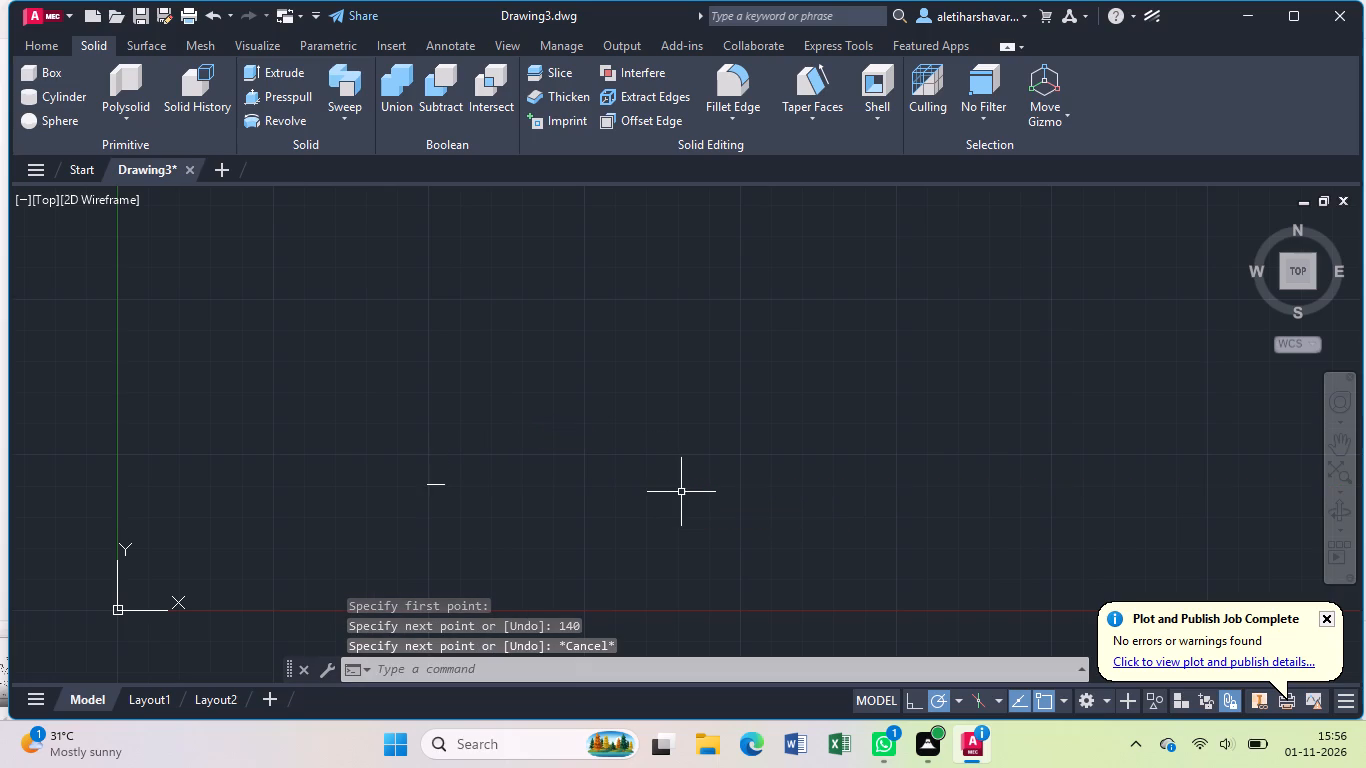
Draw a vertical line 105 mm long upward from the midpoint of the horizontal base line.
{"action": "scroll", "coordinate": [399, 477], "scroll_direction": "up", "scroll_amount": 3}
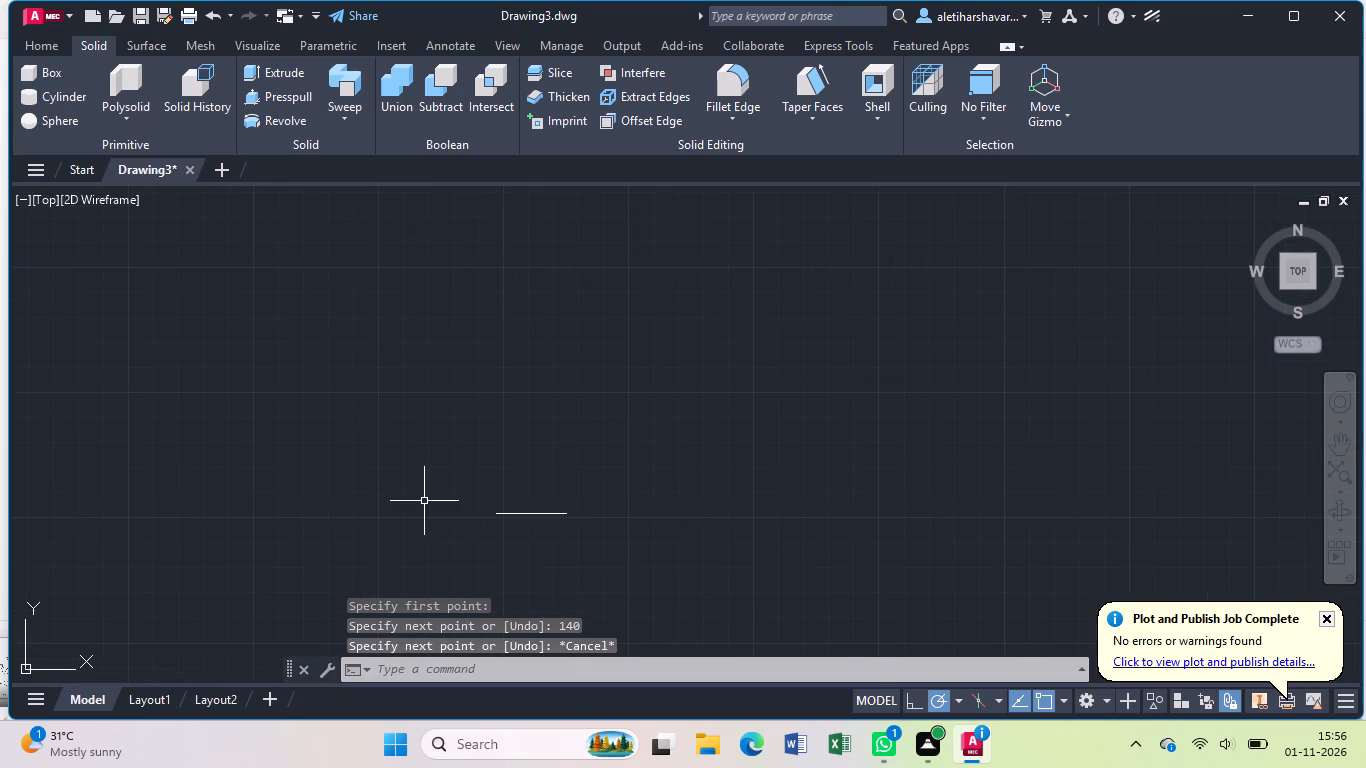
{"action": "scroll", "coordinate": [439, 530], "scroll_direction": "up", "scroll_amount": 2}
{"action": "scroll", "coordinate": [596, 490], "scroll_direction": "up", "scroll_amount": 3}
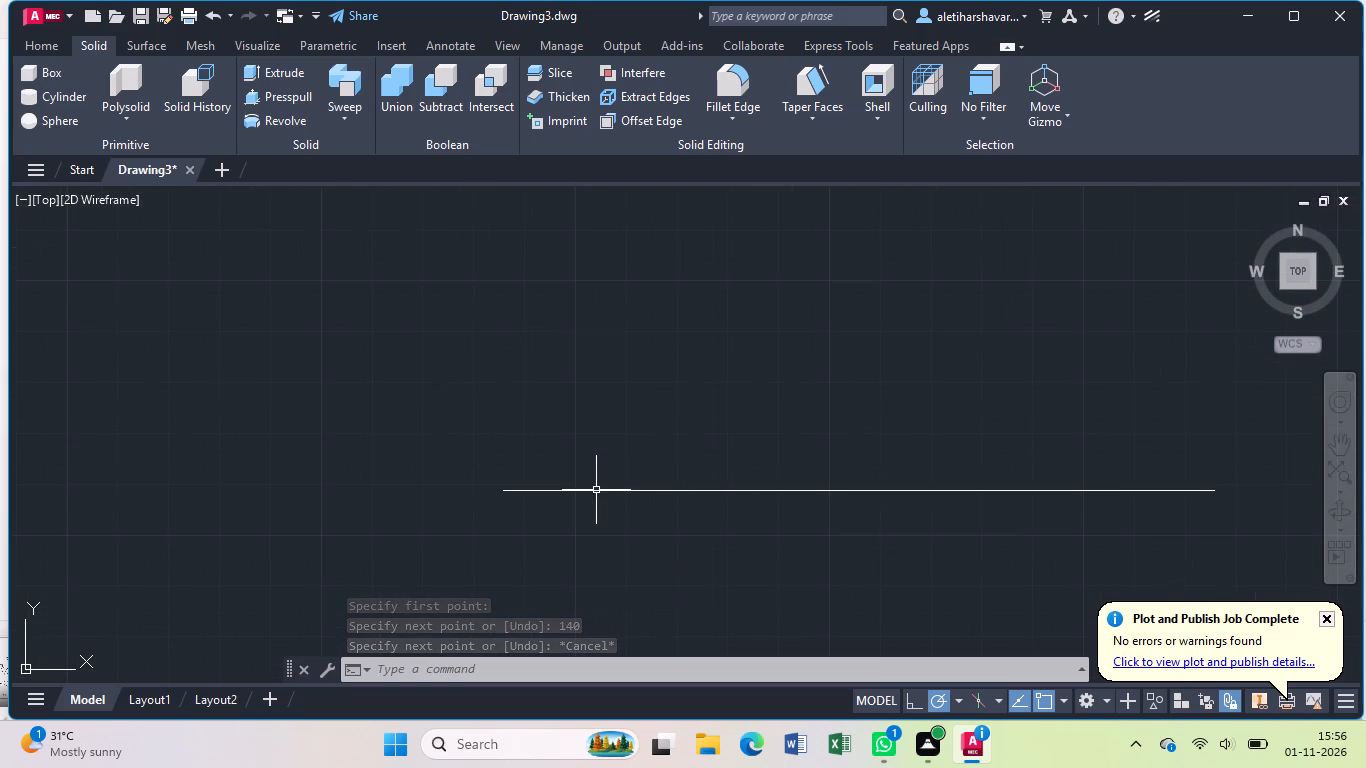
{"action": "middle_click_drag", "start_coordinate": [890, 554], "coordinate": [724, 599]}
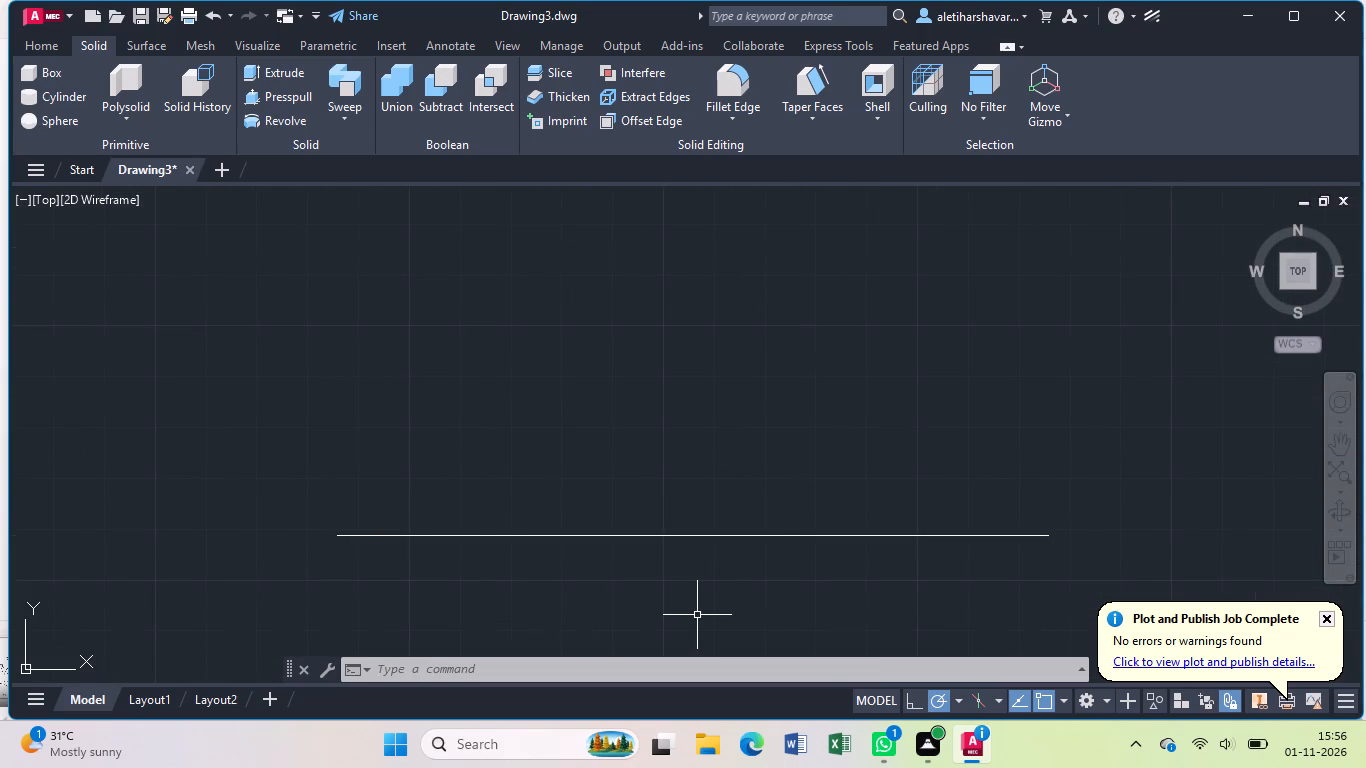
{"action": "key", "text": "l"}
{"action": "key", "text": "Return"}
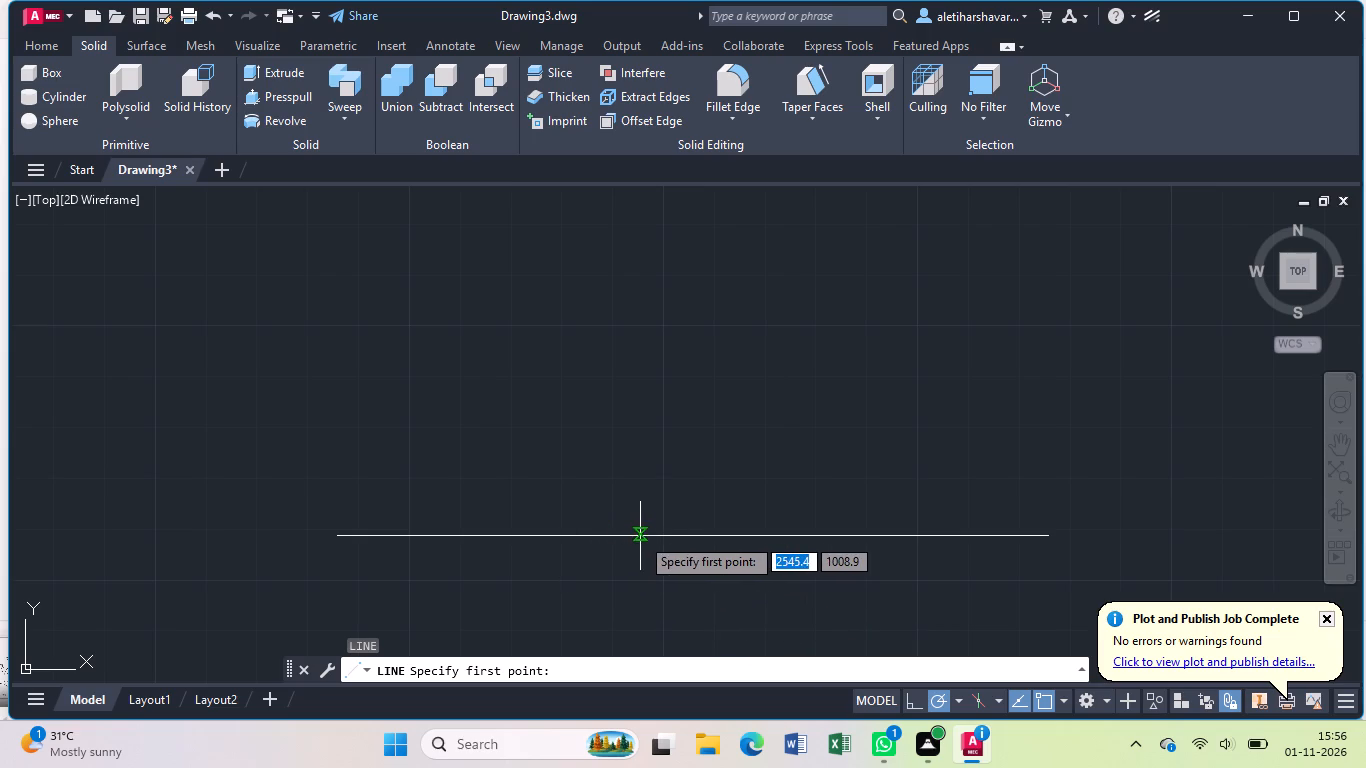
{"action": "left_click", "coordinate": [693, 536]}
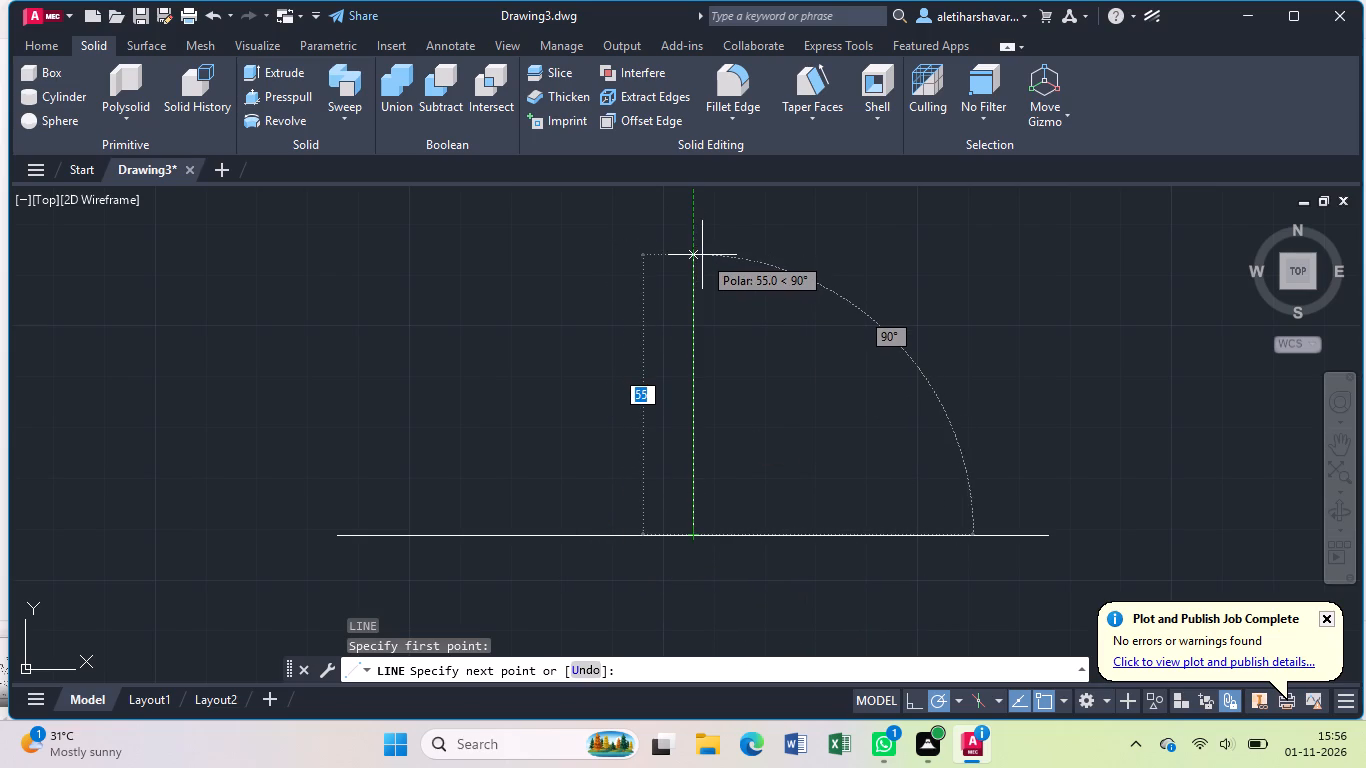
{"action": "type", "text": "105"}
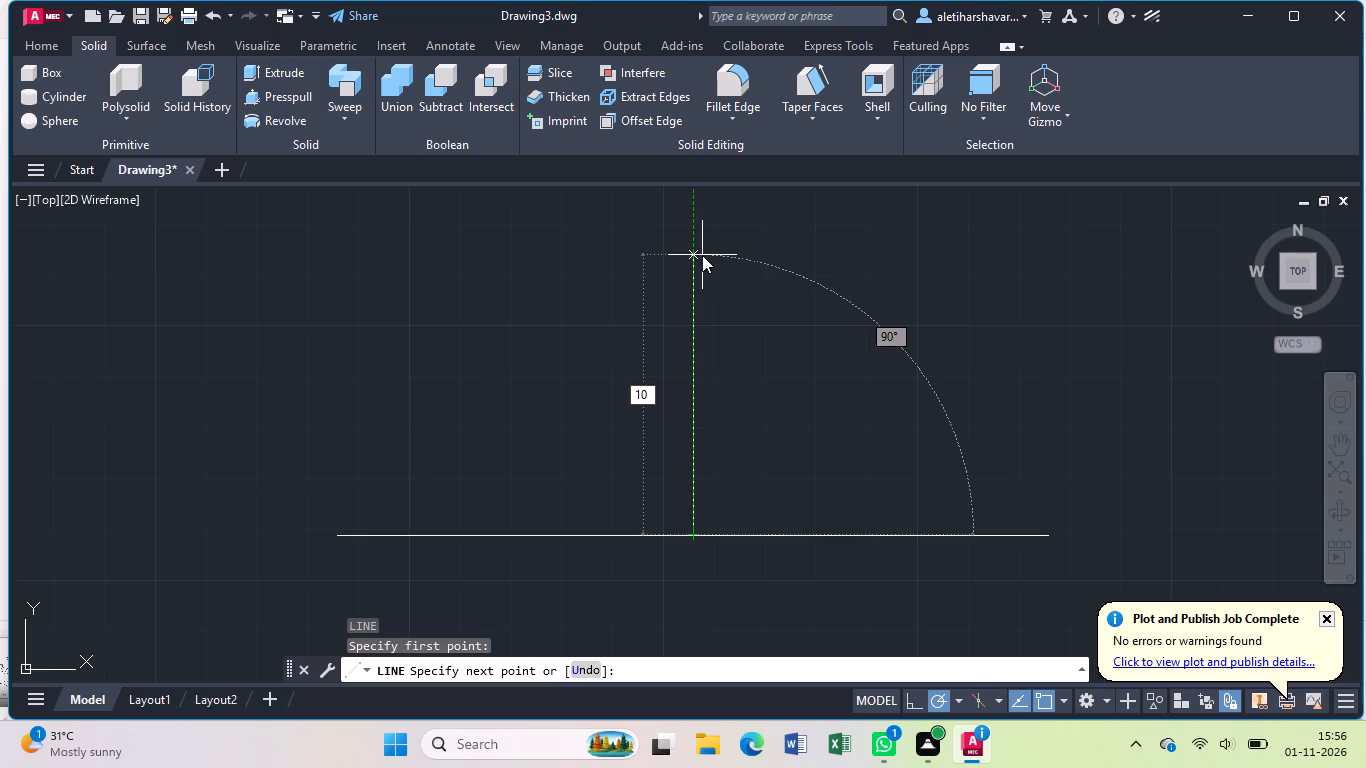
{"action": "key", "text": "Return"}
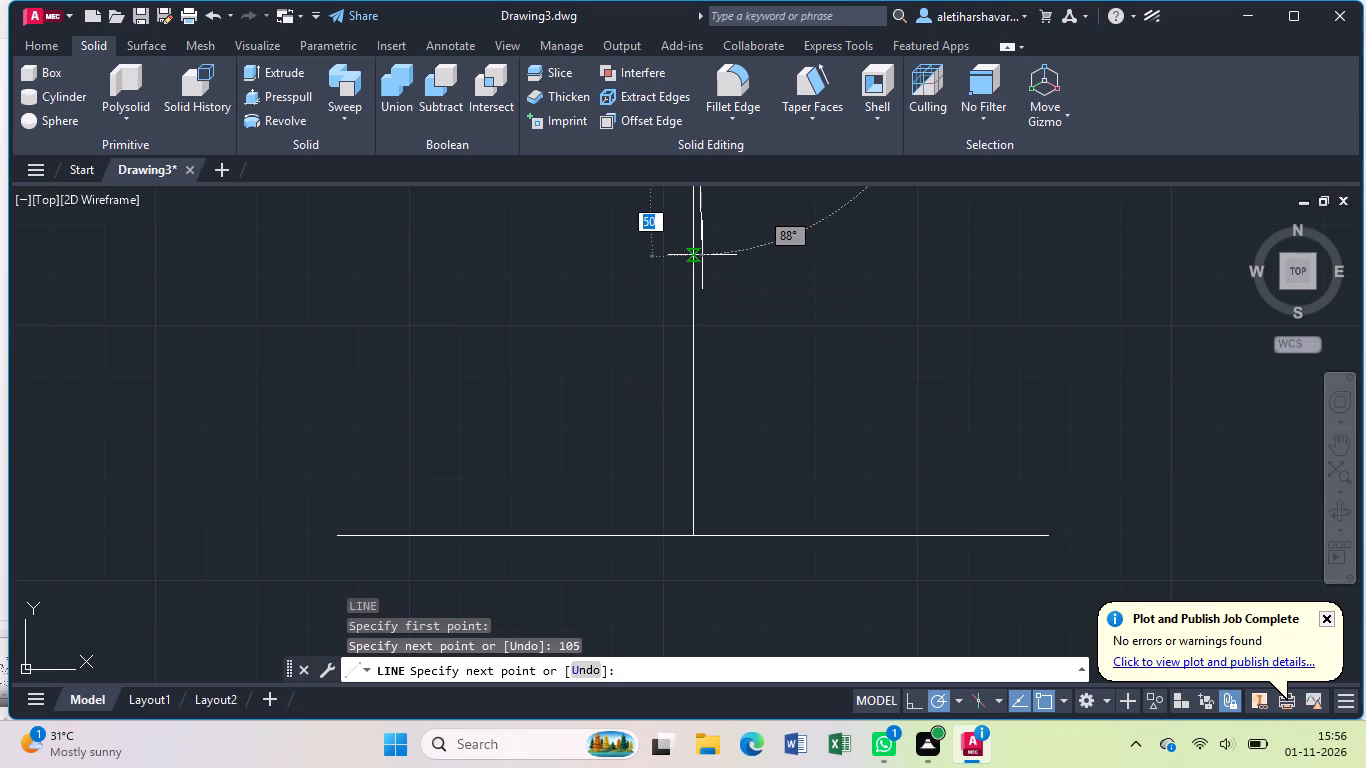
{"action": "key", "text": "Escape"}
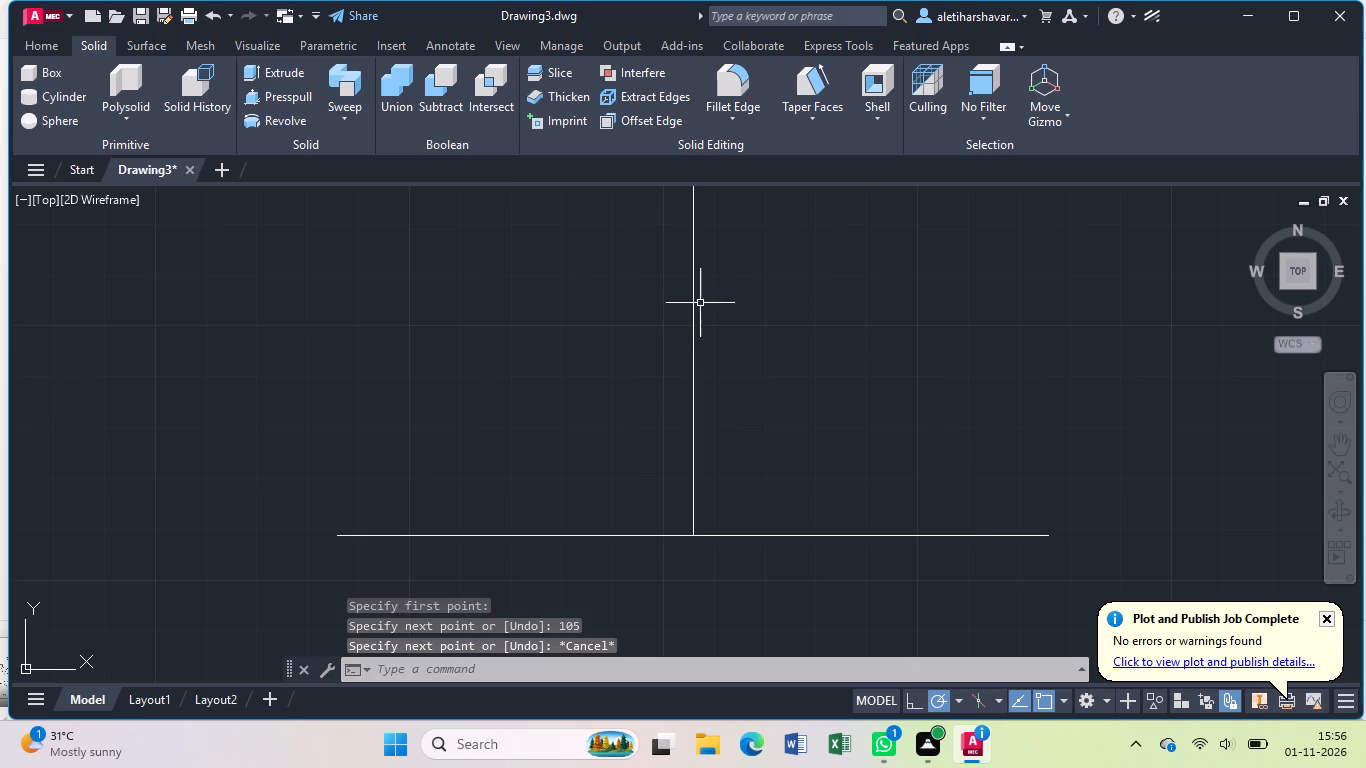
Draw a vertical line 56 mm long upward from the right end of the base line.
{"action": "scroll", "coordinate": [702, 309], "scroll_direction": "down", "scroll_amount": 2}
{"action": "middle_click_drag", "start_coordinate": [748, 311], "coordinate": [746, 317]}
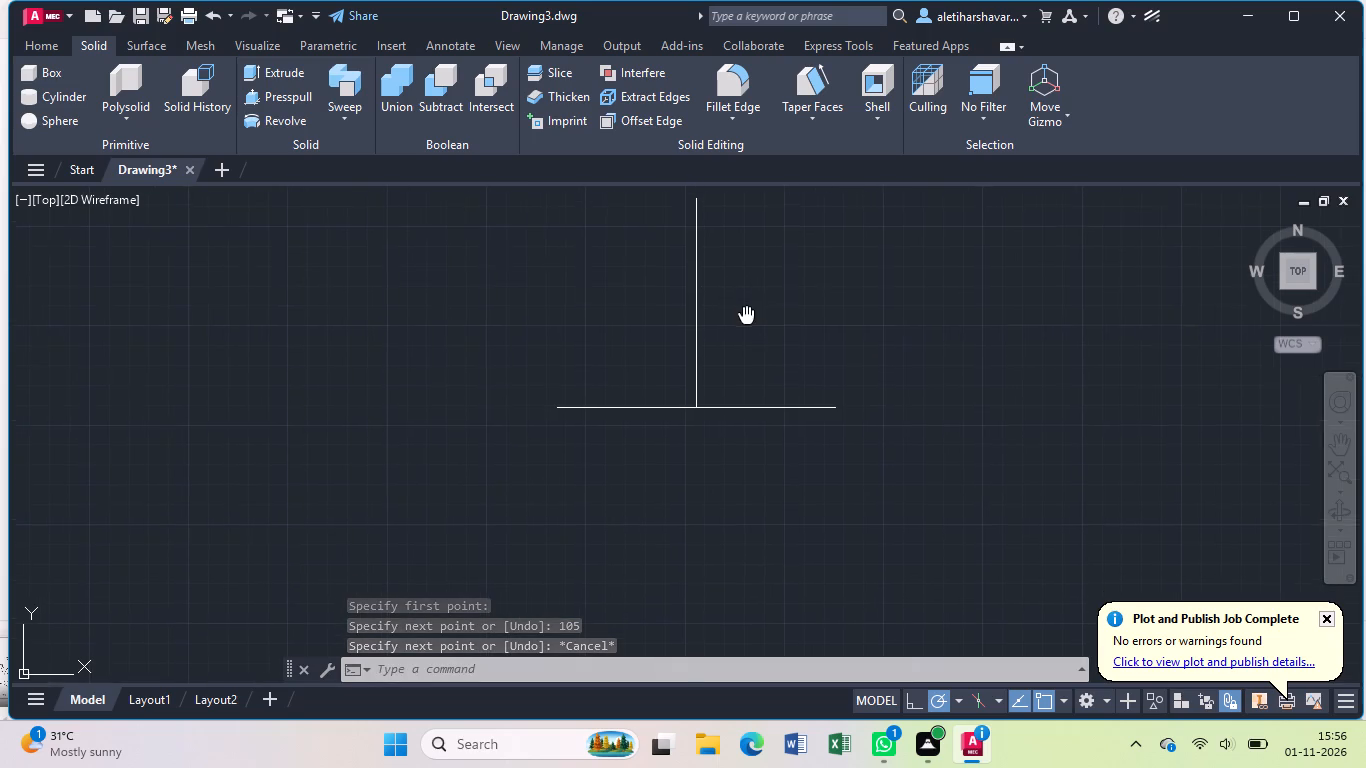
{"action": "middle_click_drag", "start_coordinate": [746, 317], "coordinate": [704, 462]}
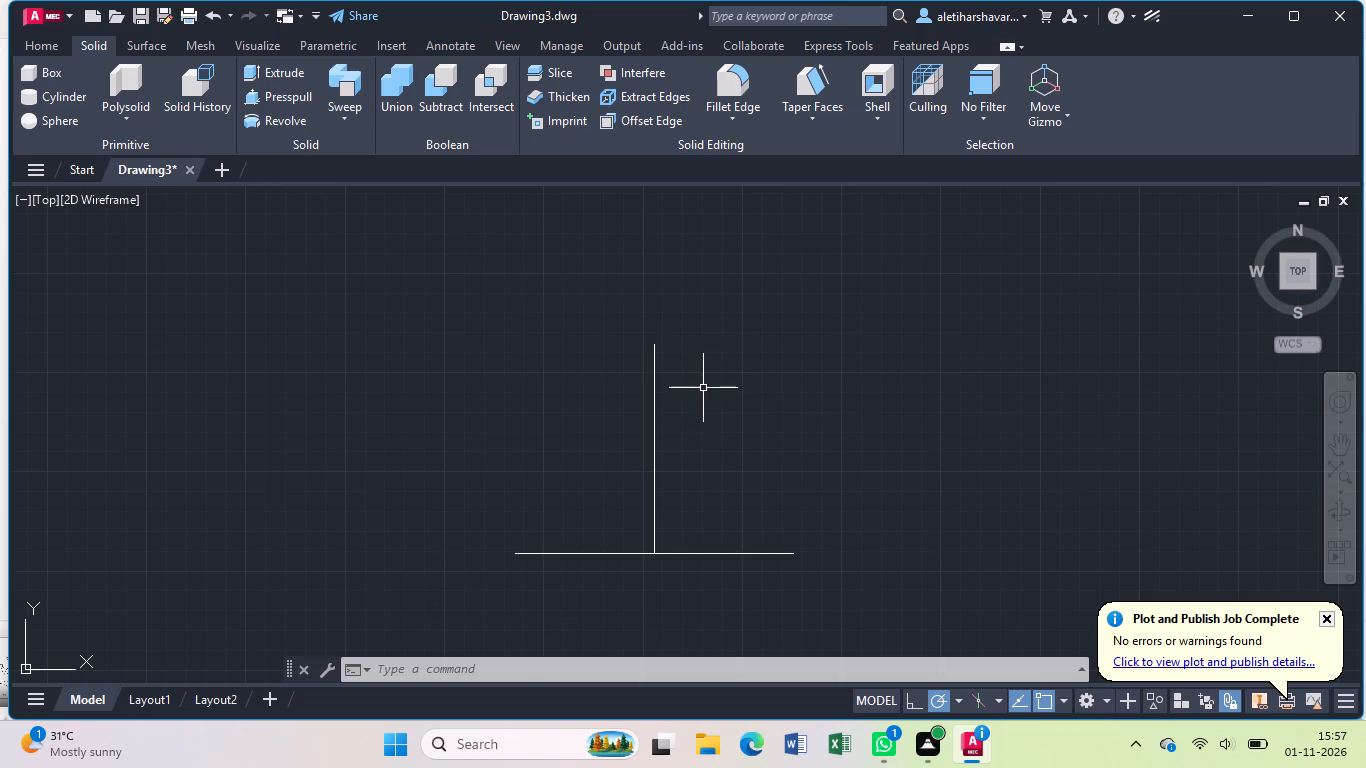
{"action": "key", "text": "l"}
{"action": "key", "text": "Return"}
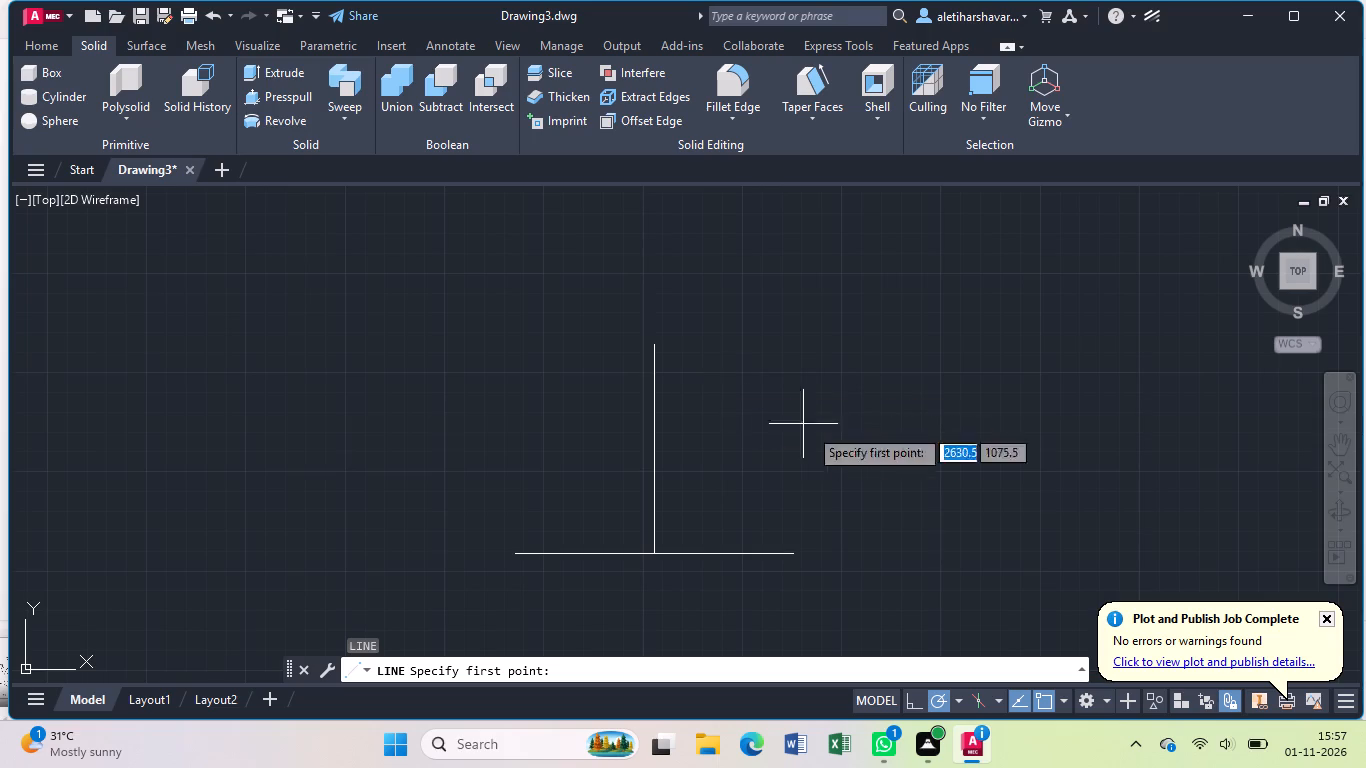
{"action": "left_click", "coordinate": [791, 555]}
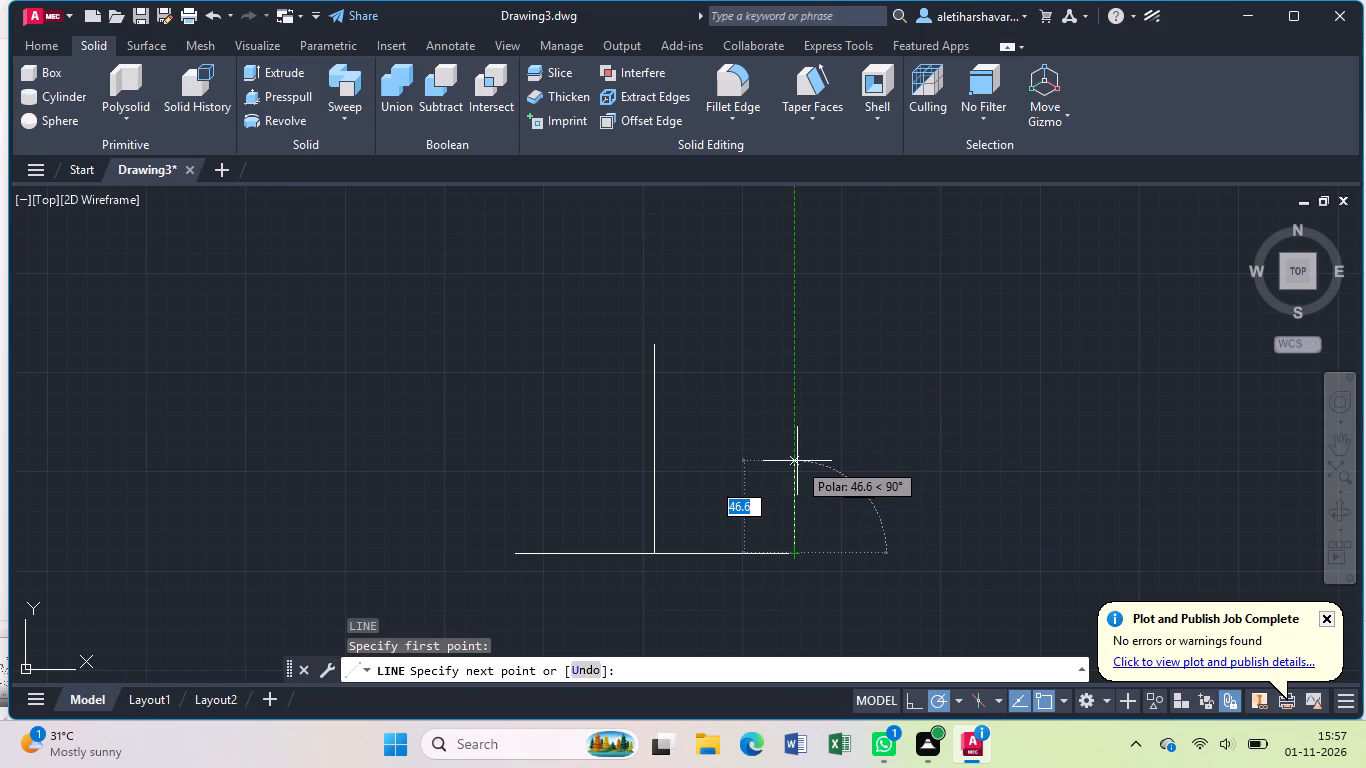
{"action": "type", "text": "56"}
{"action": "key", "text": "Return"}
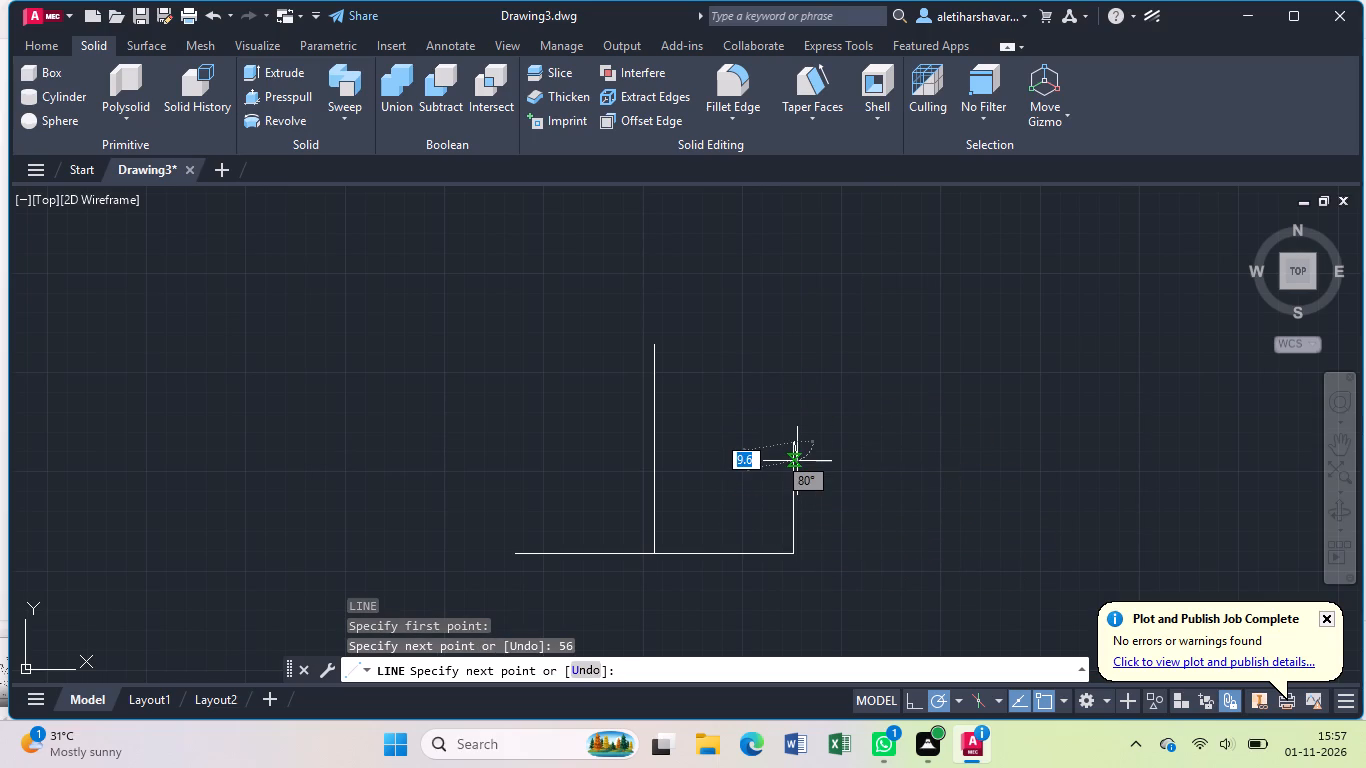
{"action": "key", "text": "Escape"}
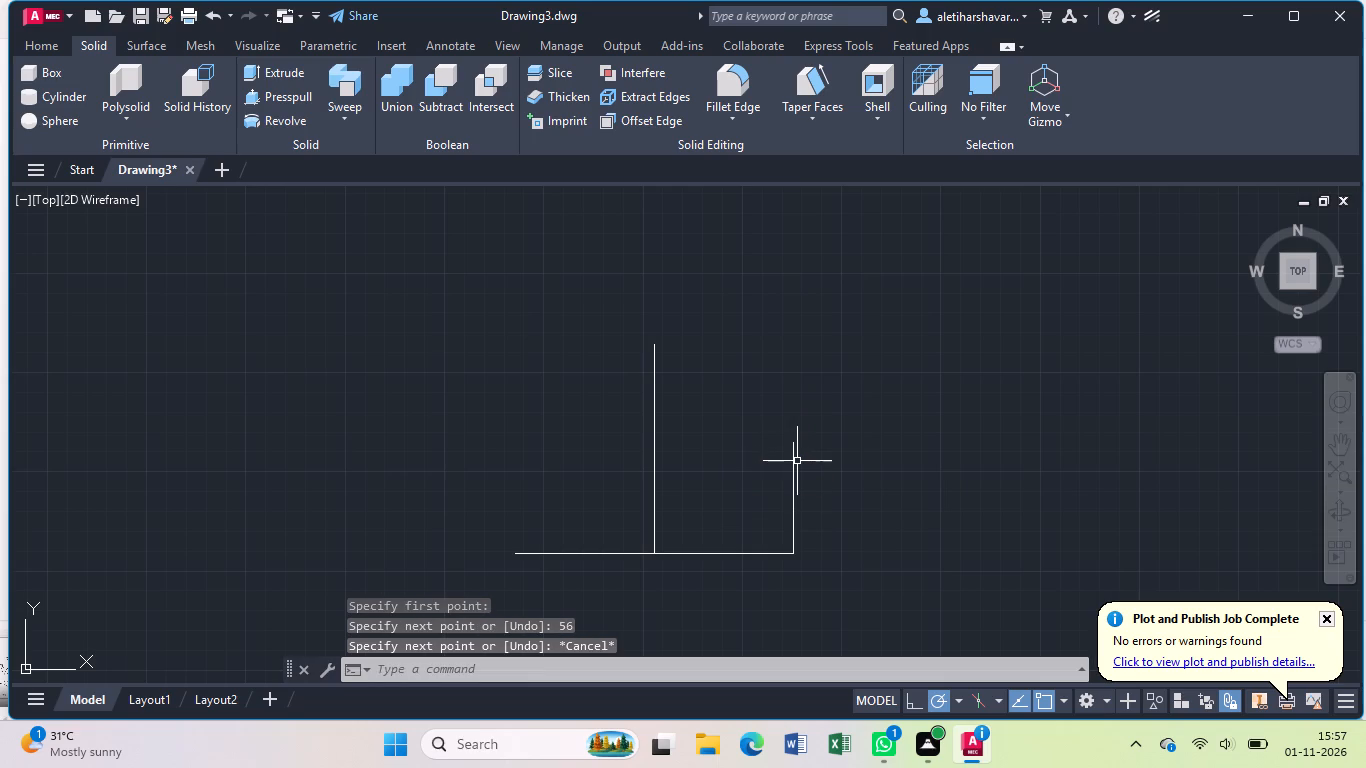
Draw a vertical line 56 mm long upward from the left end of the base line.
{"action": "key", "text": "l"}
{"action": "key", "text": "Return"}
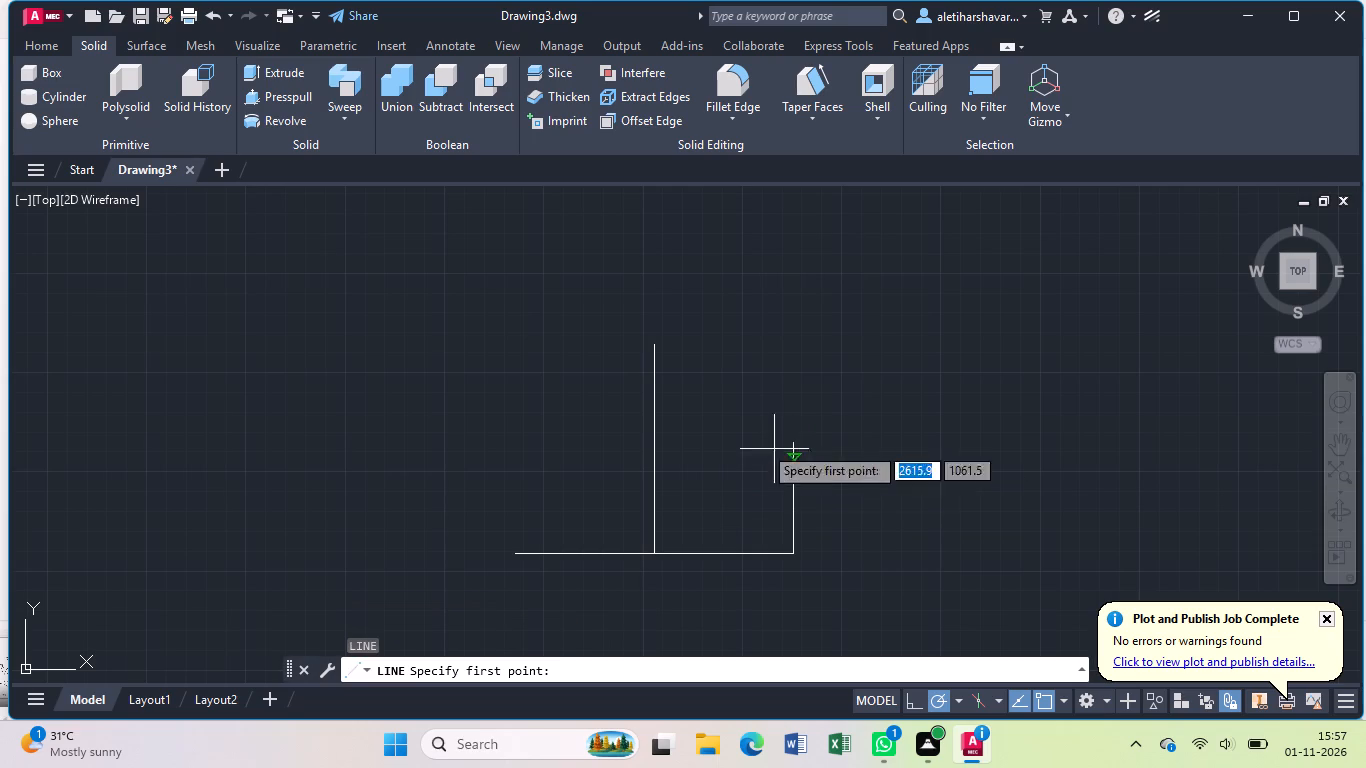
{"action": "left_click", "coordinate": [517, 553]}
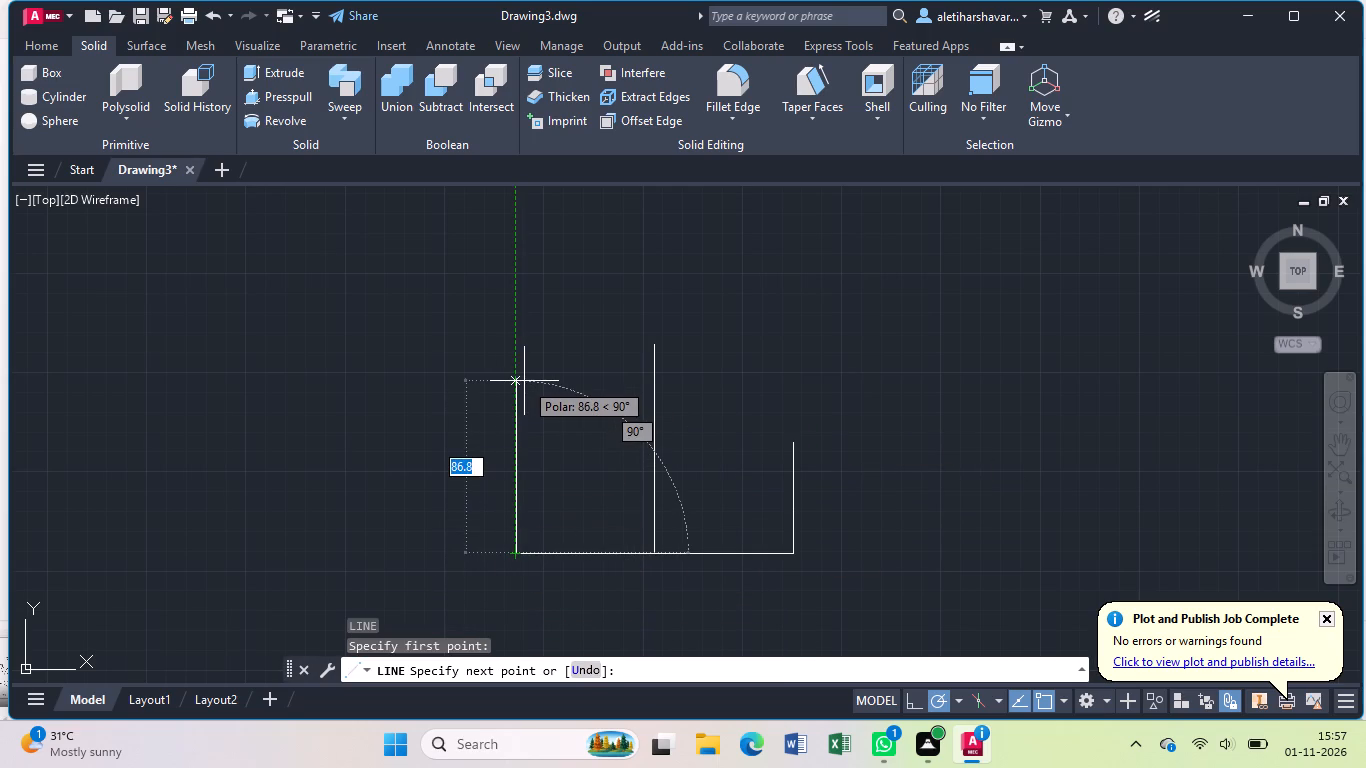
{"action": "type", "text": "56"}
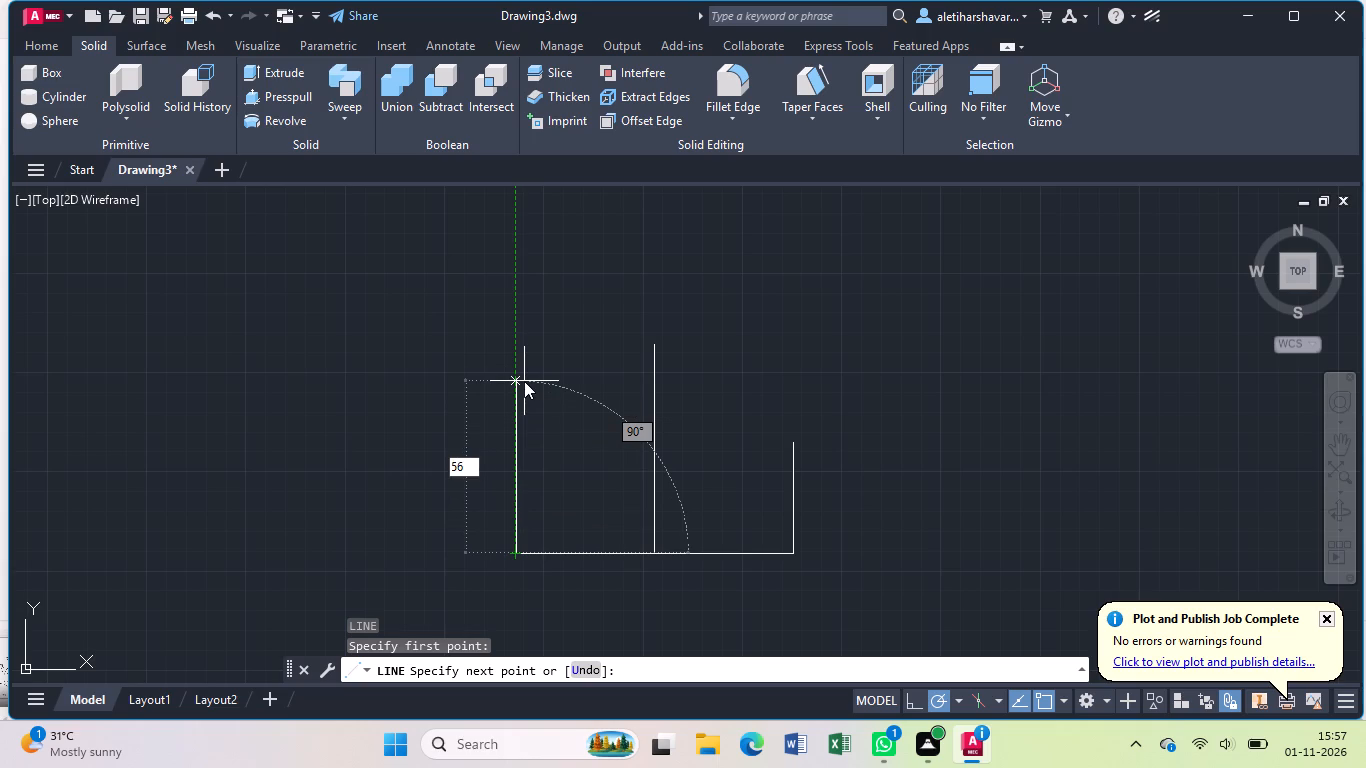
{"action": "key", "text": "Return"}
{"action": "key", "text": "Escape"}
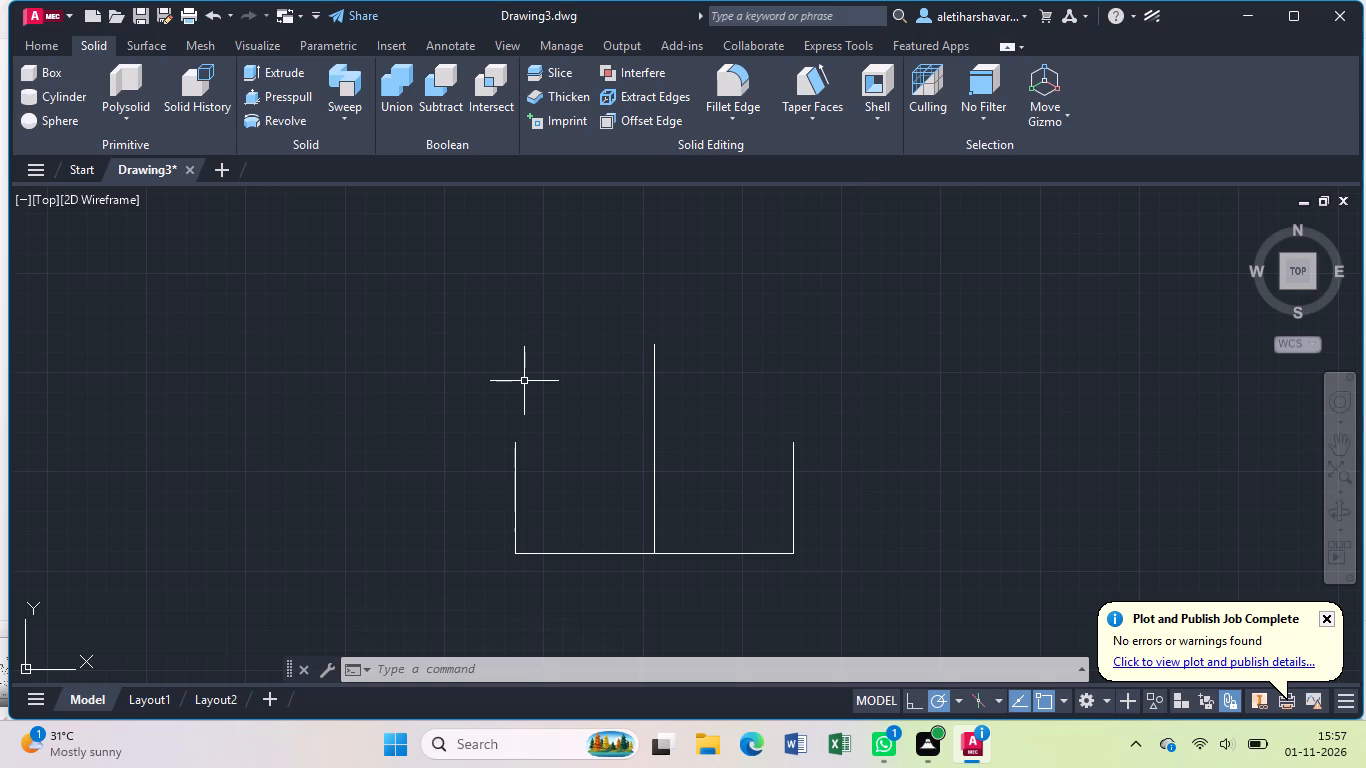
Draw a circle of radius 20 mm centred on the upper end of the 105 mm vertical centre line.
{"action": "key", "text": "c"}
{"action": "key", "text": "Return"}
{"action": "left_click", "coordinate": [653, 347]}
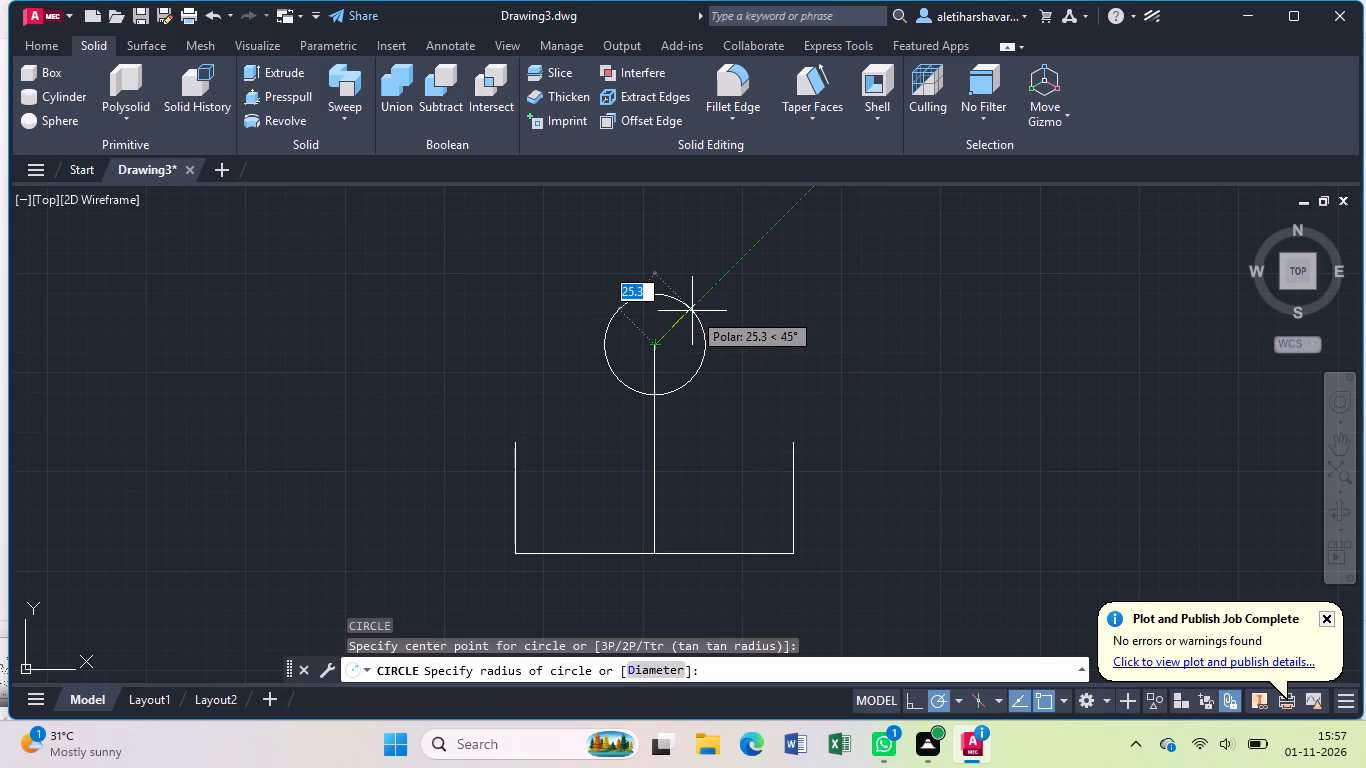
{"action": "type", "text": "20"}
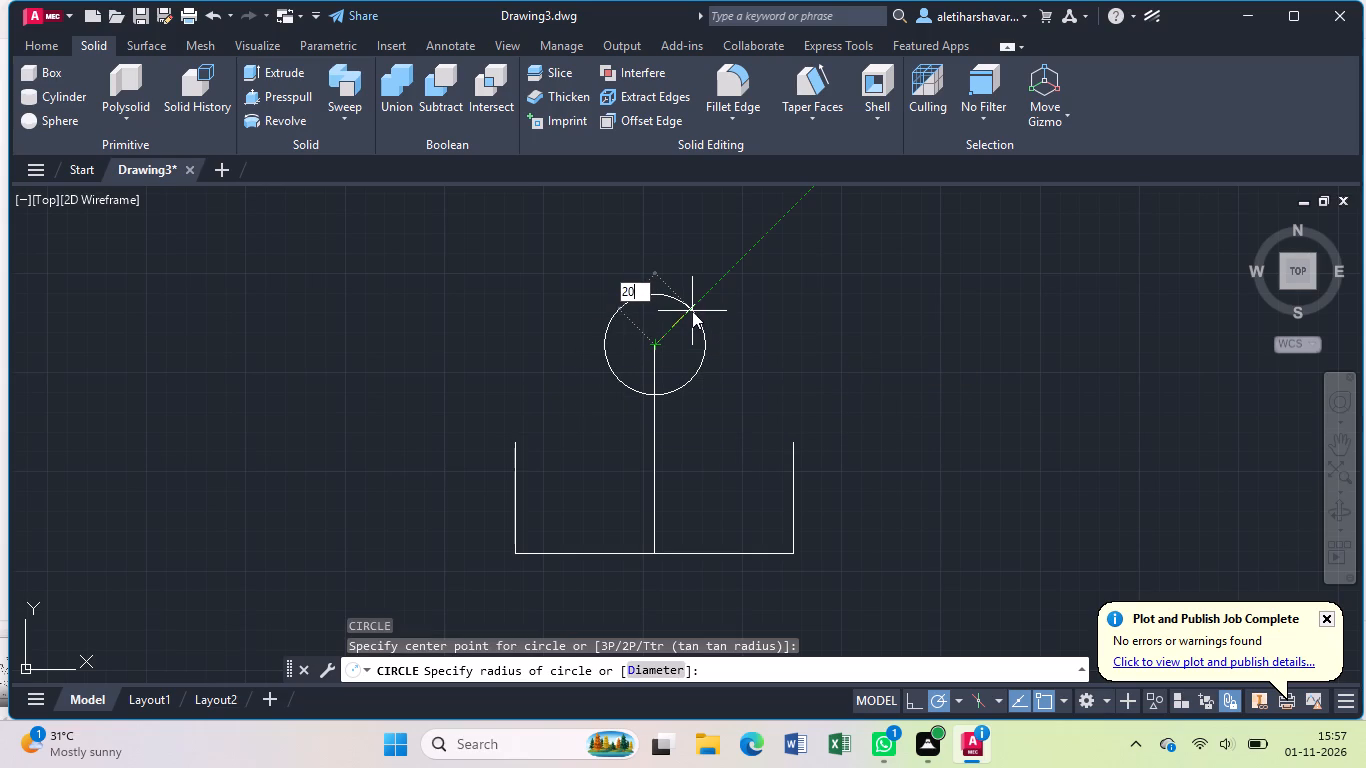
{"action": "key", "text": "Return"}
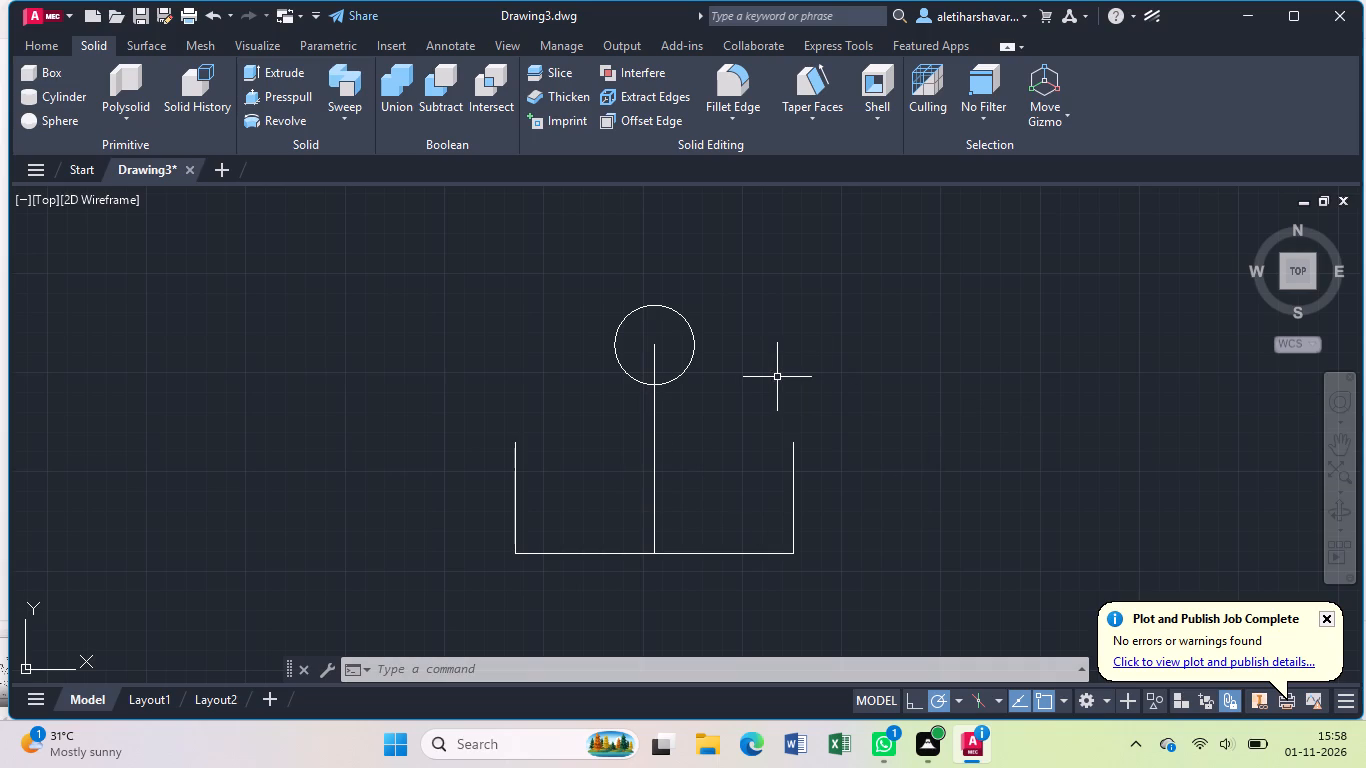
Draw a concentric circle of radius 35 mm around the 20 mm radius circle.
{"action": "key", "text": "c"}
{"action": "key", "text": "Return"}
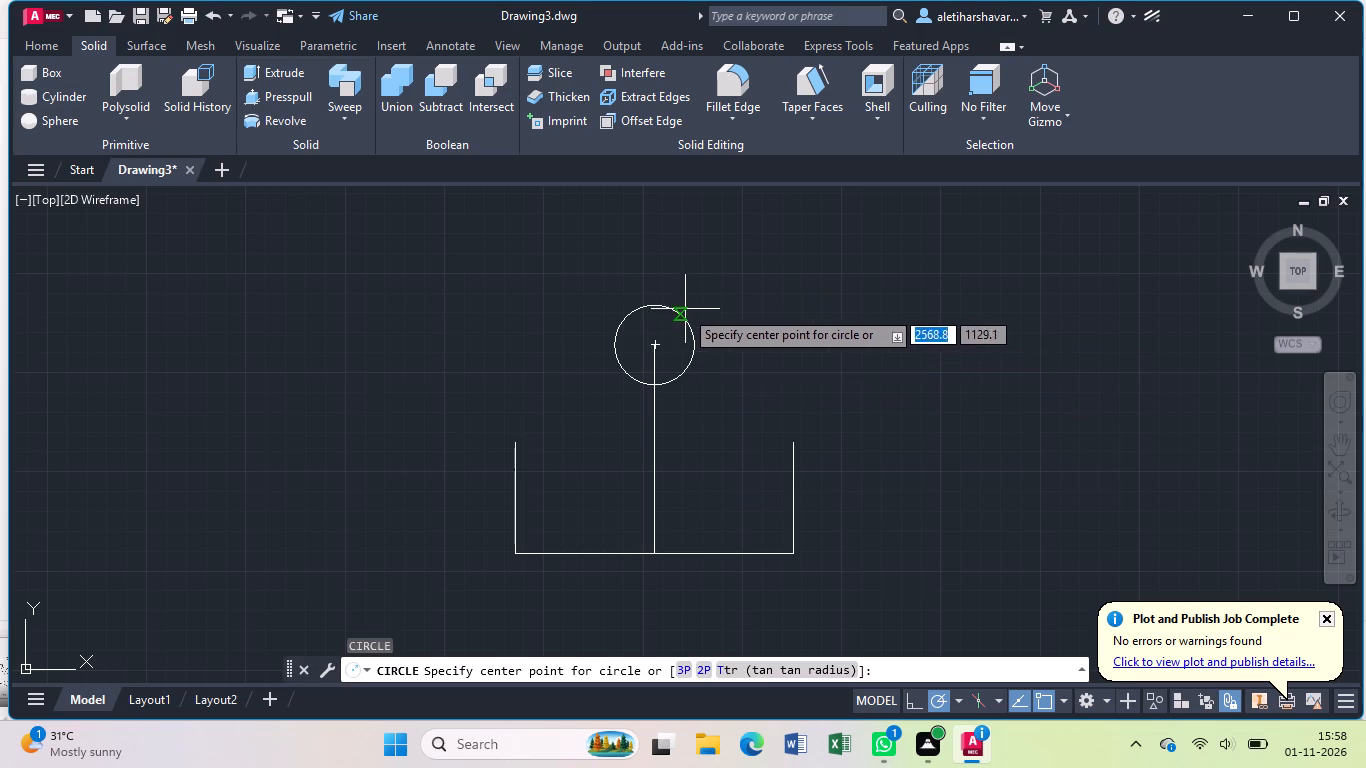
{"action": "left_click", "coordinate": [650, 346]}
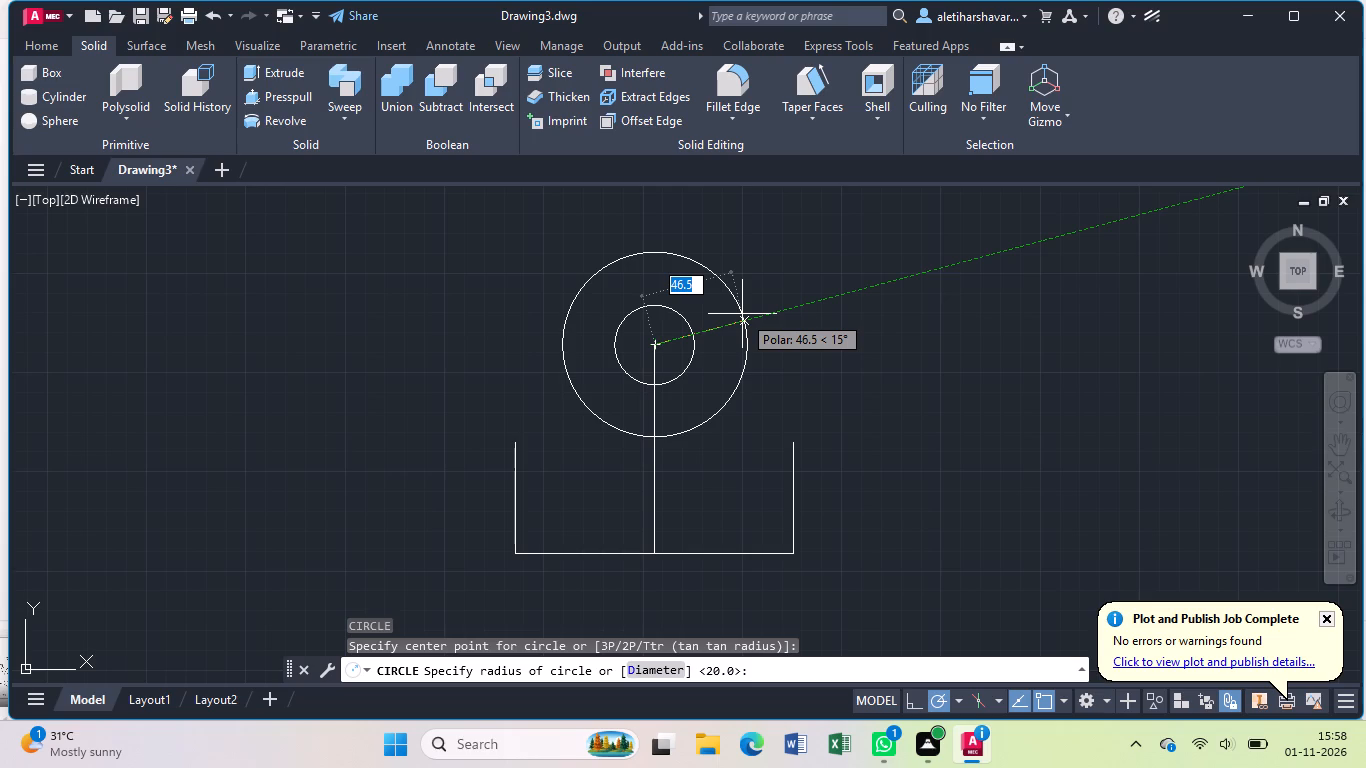
{"action": "type", "text": "35"}
{"action": "key", "text": "Return"}
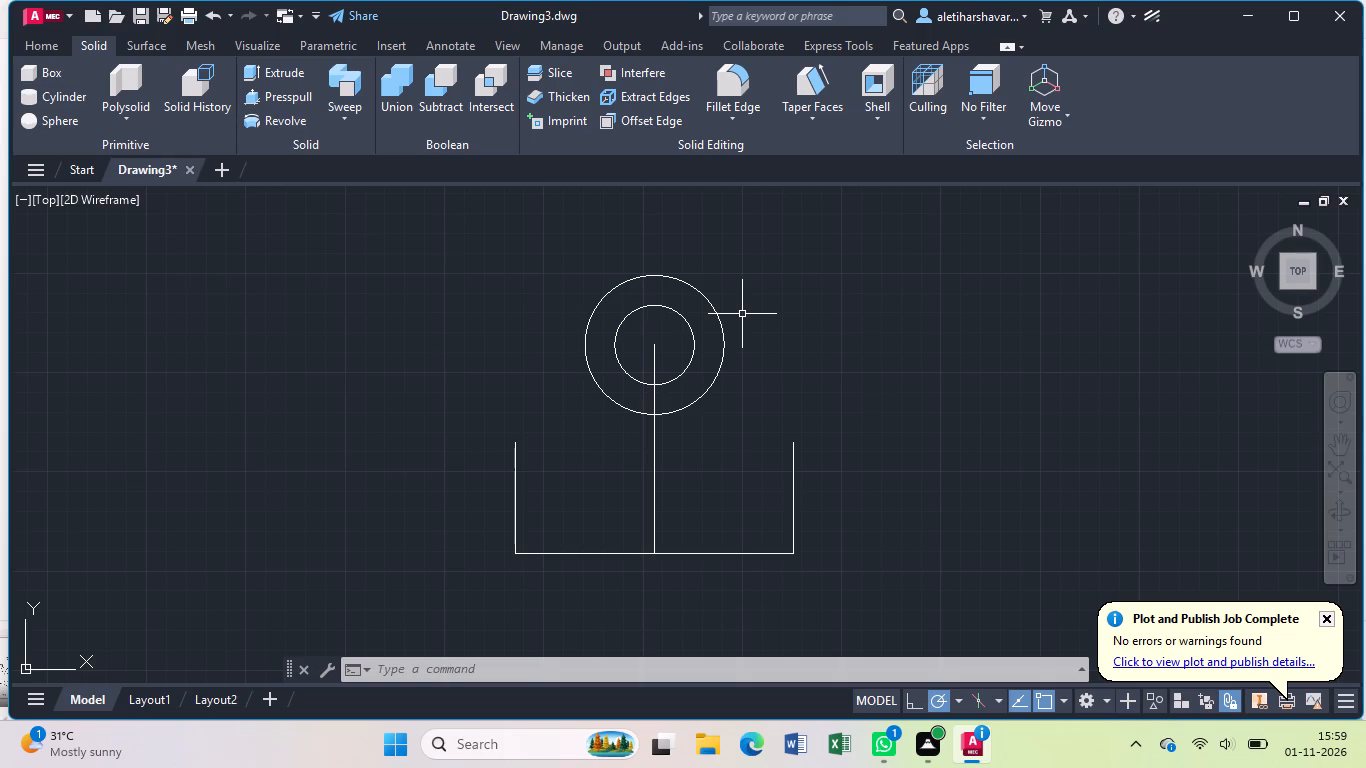
Draw a vertical line from the outer circle's right quadrant down to just below the base line.
{"action": "key", "text": "l"}
{"action": "key", "text": "Return"}
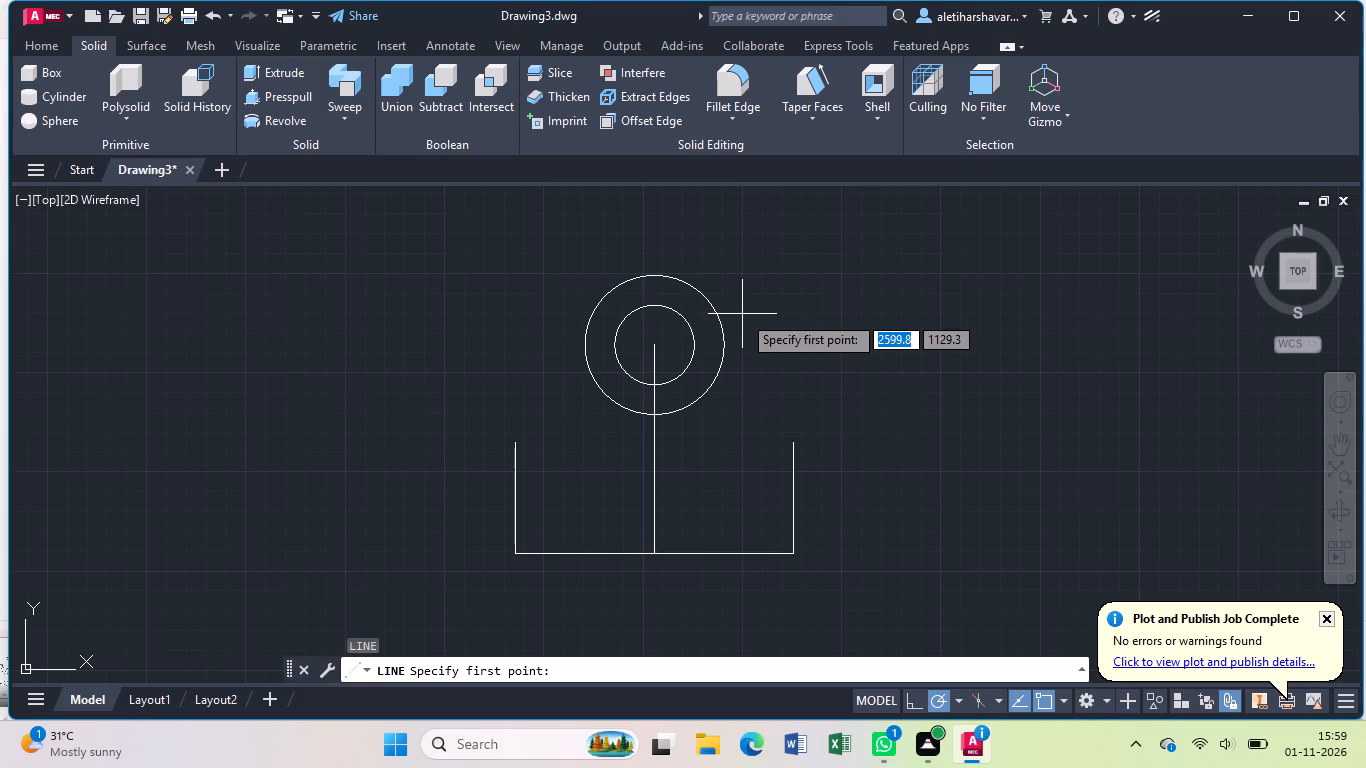
{"action": "left_click", "coordinate": [727, 339]}
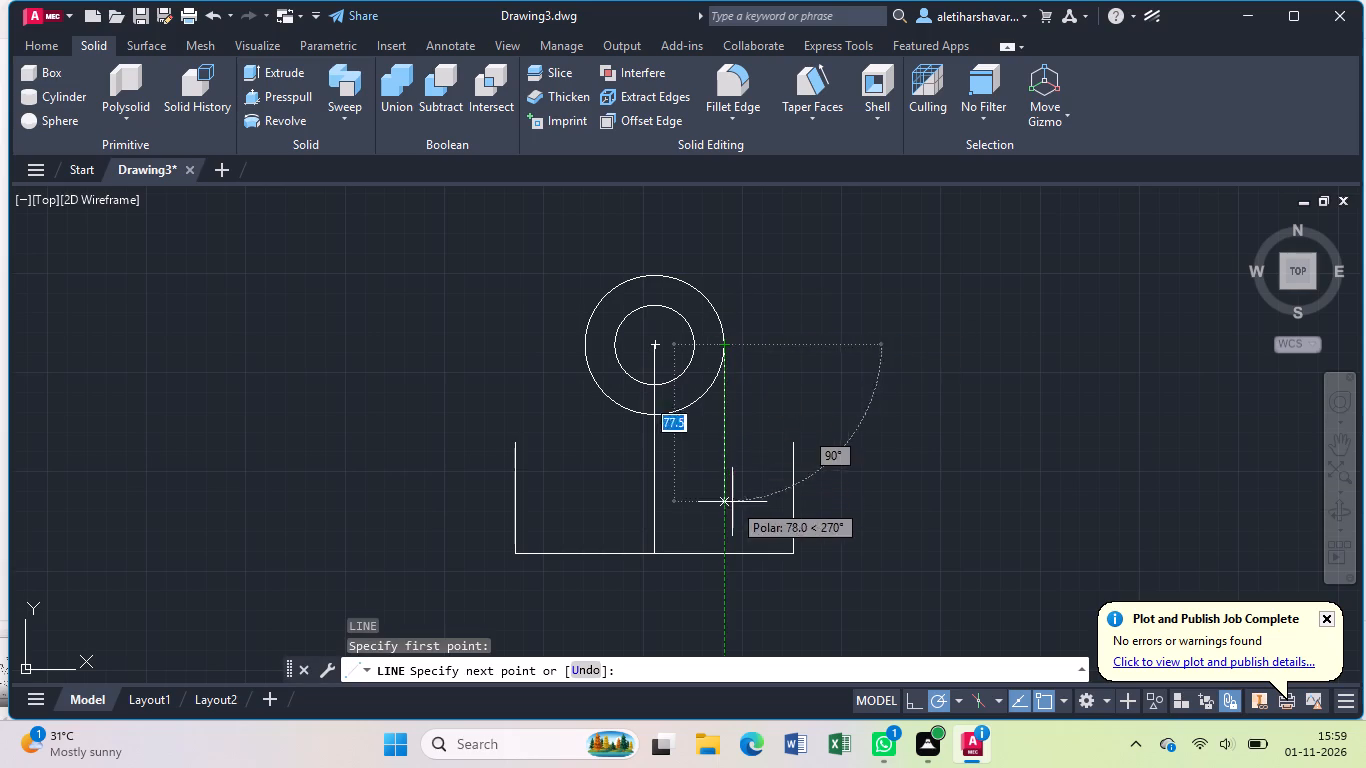
{"action": "left_click", "coordinate": [728, 571]}
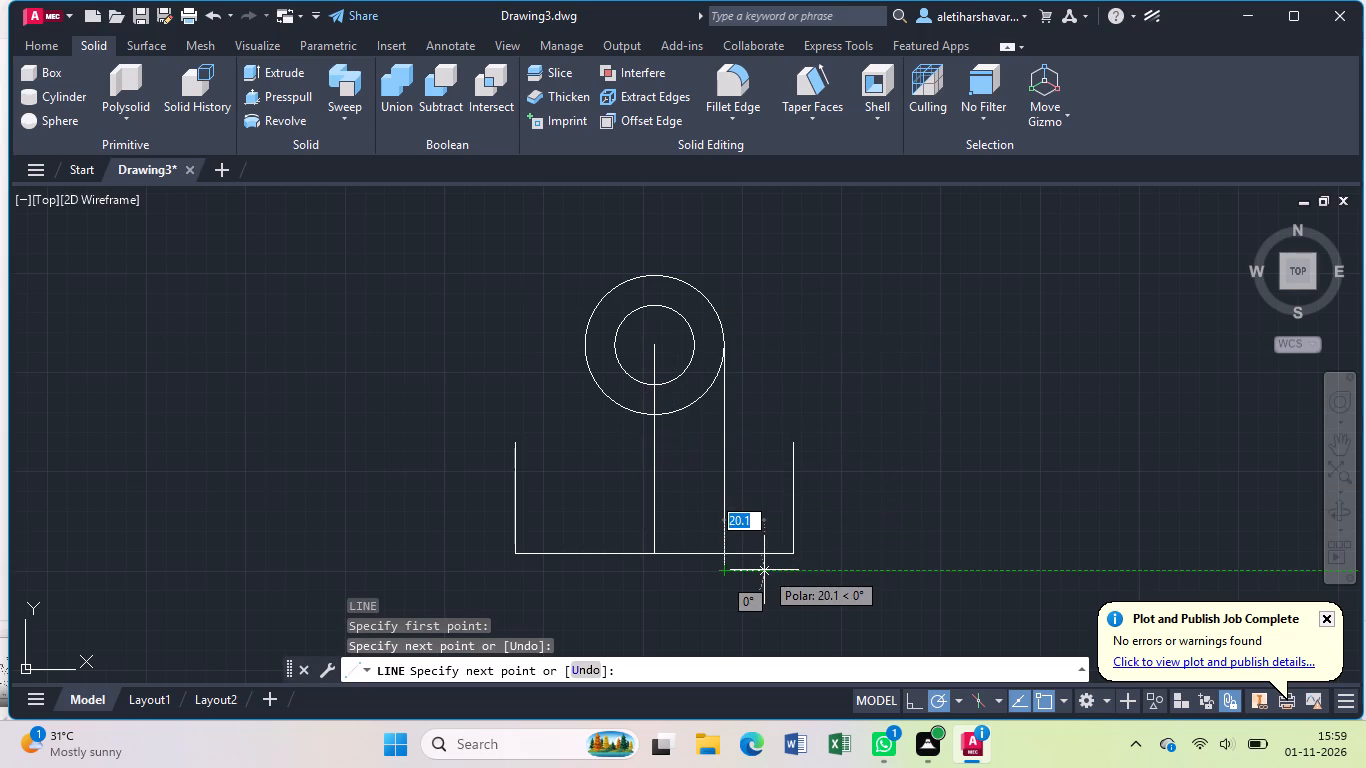
{"action": "key", "text": "Escape"}
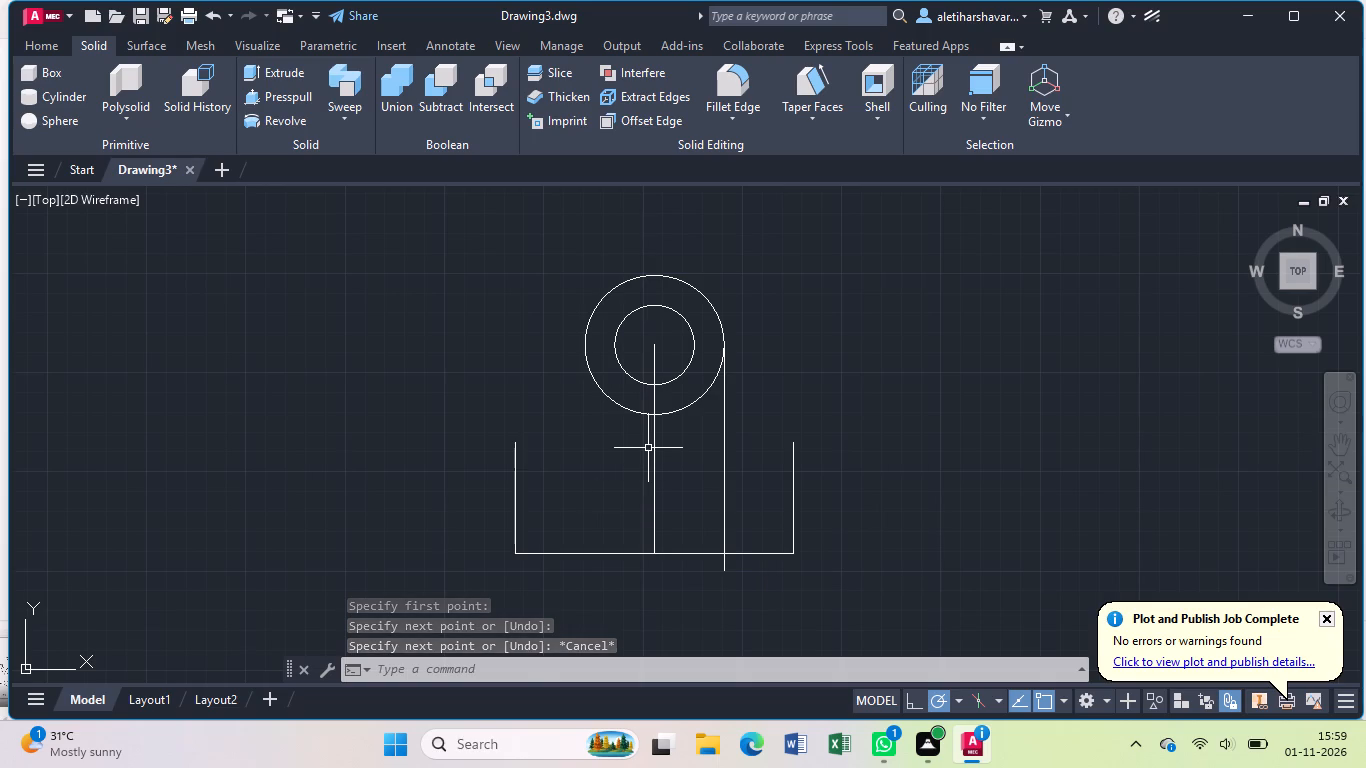
Draw a vertical line about 114 mm long from the outer circle's left quadrant down past the base line.
{"action": "key", "text": "l"}
{"action": "key", "text": "Return"}
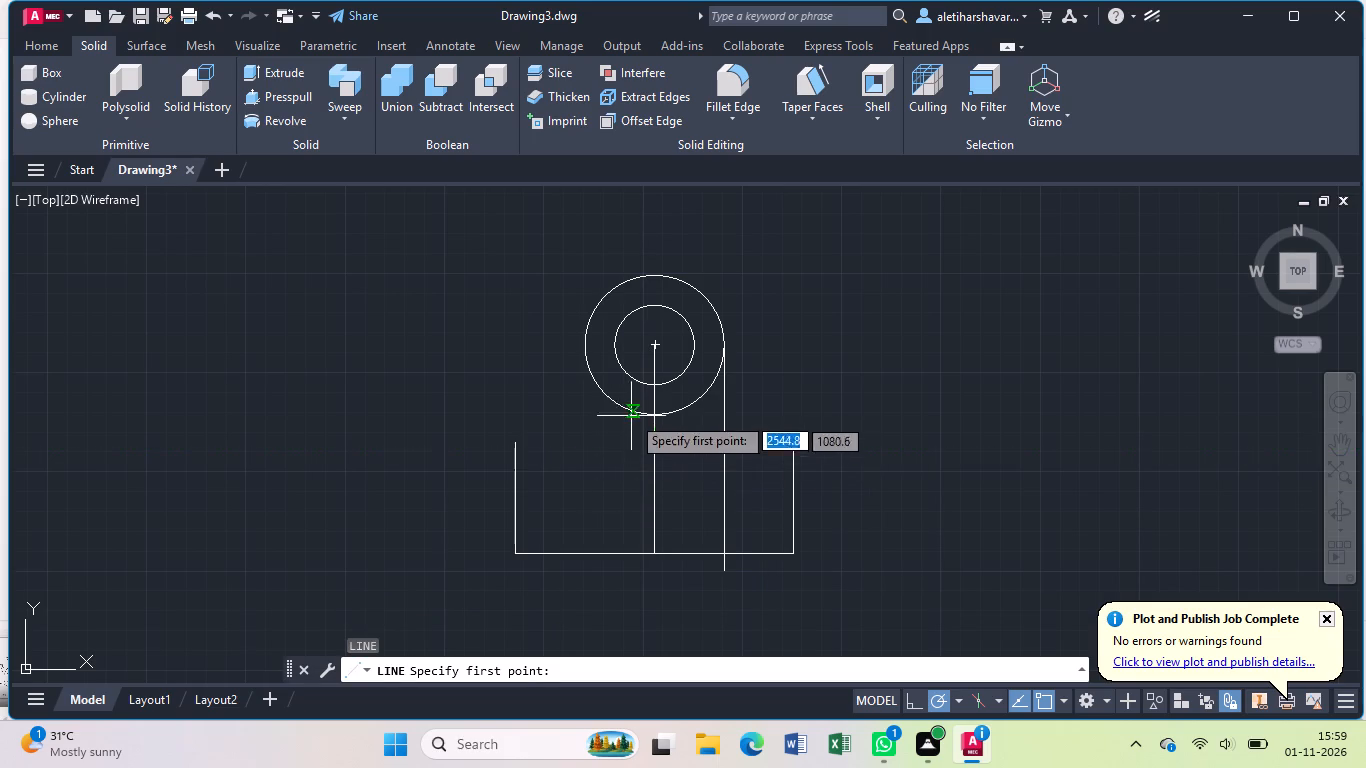
{"action": "left_click", "coordinate": [589, 347]}
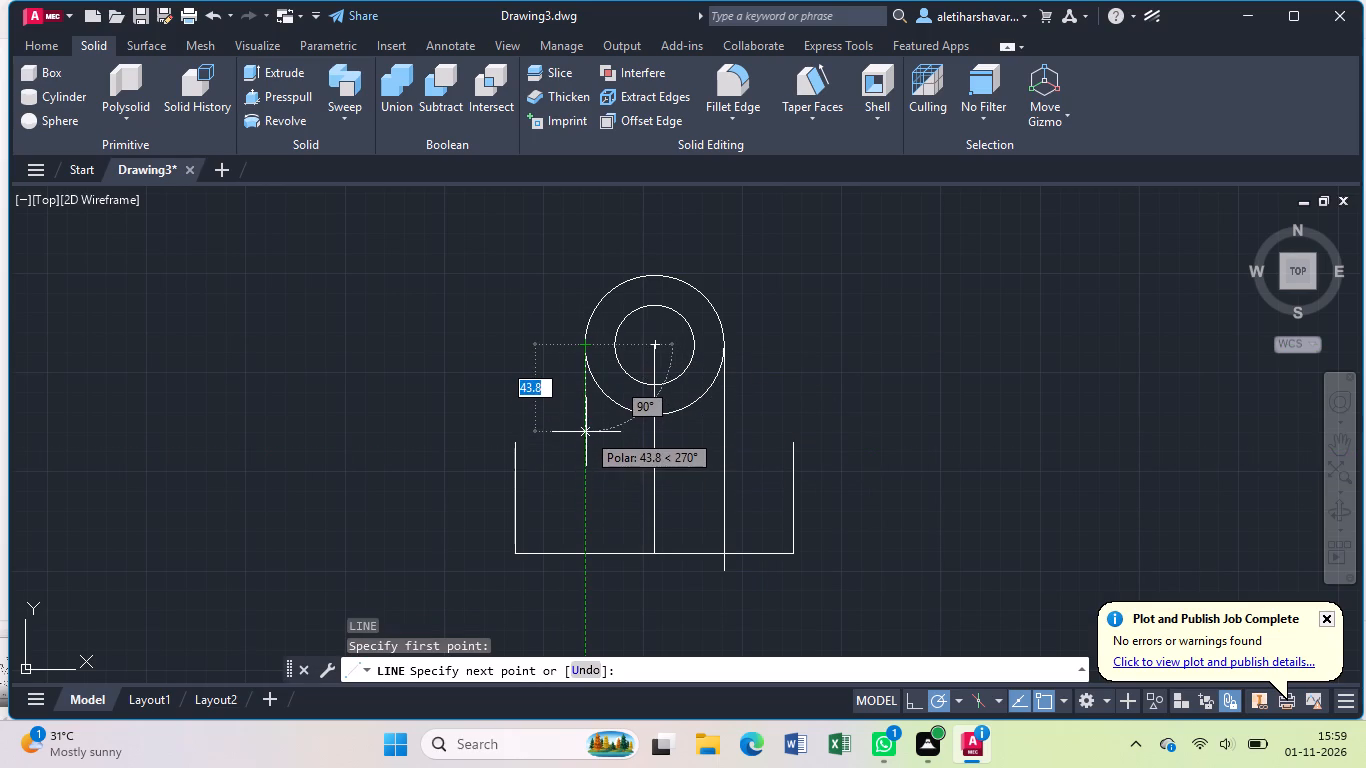
{"action": "left_click", "coordinate": [588, 572]}
{"action": "key", "text": "Escape"}
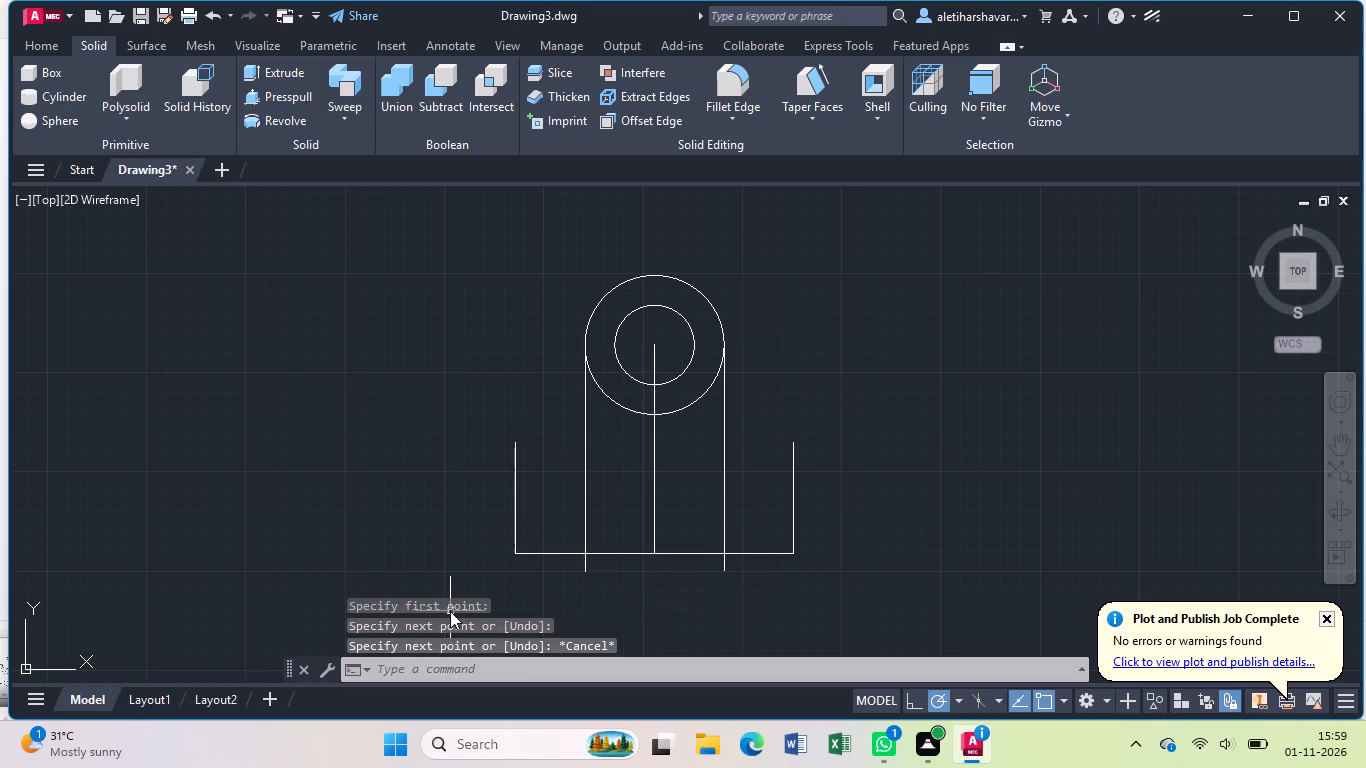
Trim the ends of both tangent vertical lines that project below the base line.
{"action": "type", "text": "tr"}
{"action": "key", "text": "Return"}
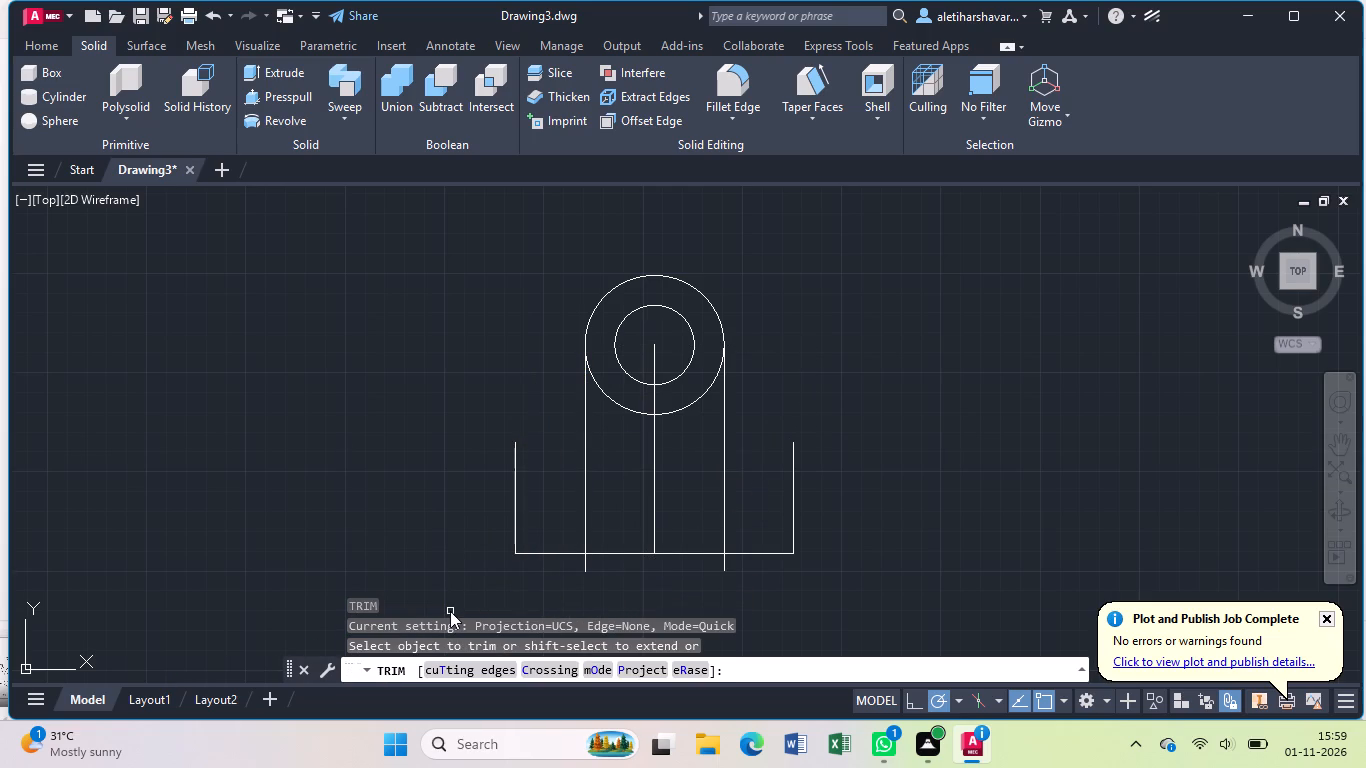
{"action": "left_click", "coordinate": [587, 568]}
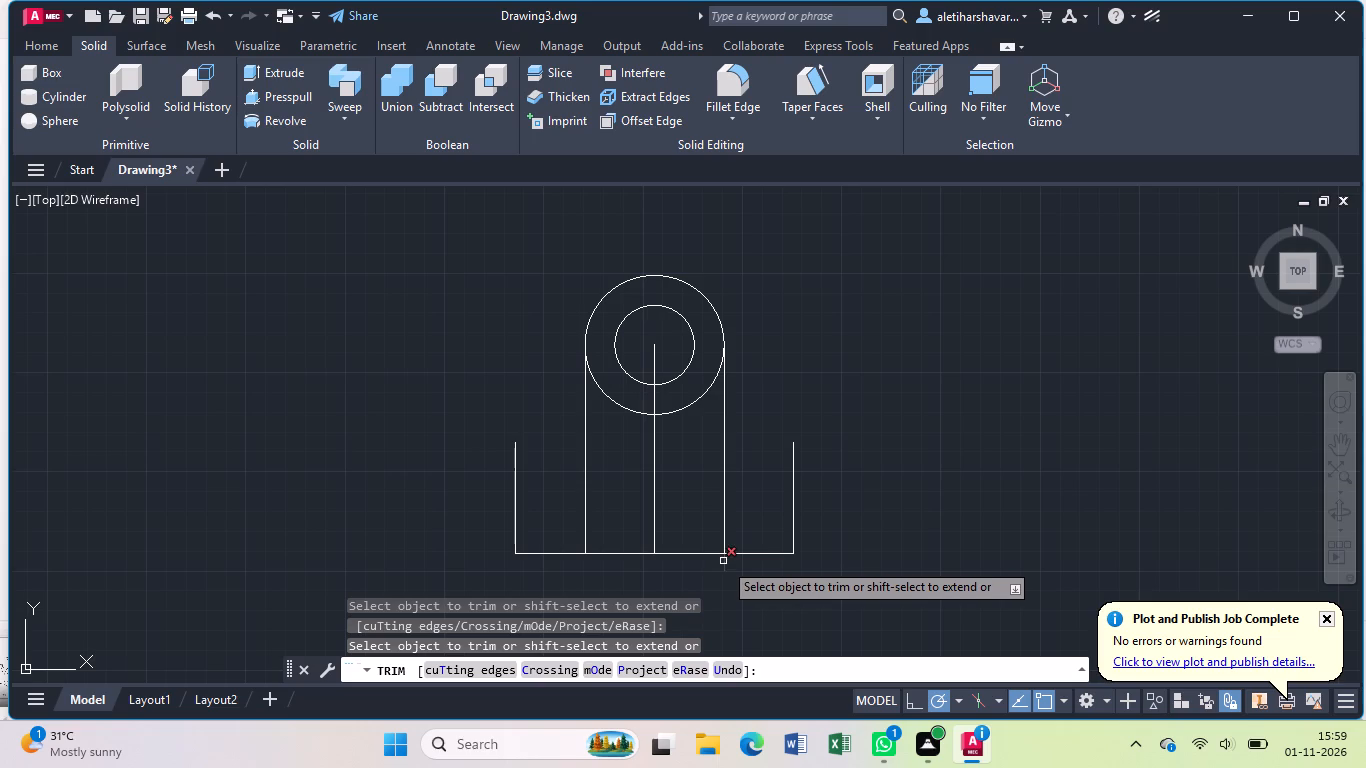
{"action": "double_click", "coordinate": [725, 563]}
{"action": "key", "text": "Escape"}
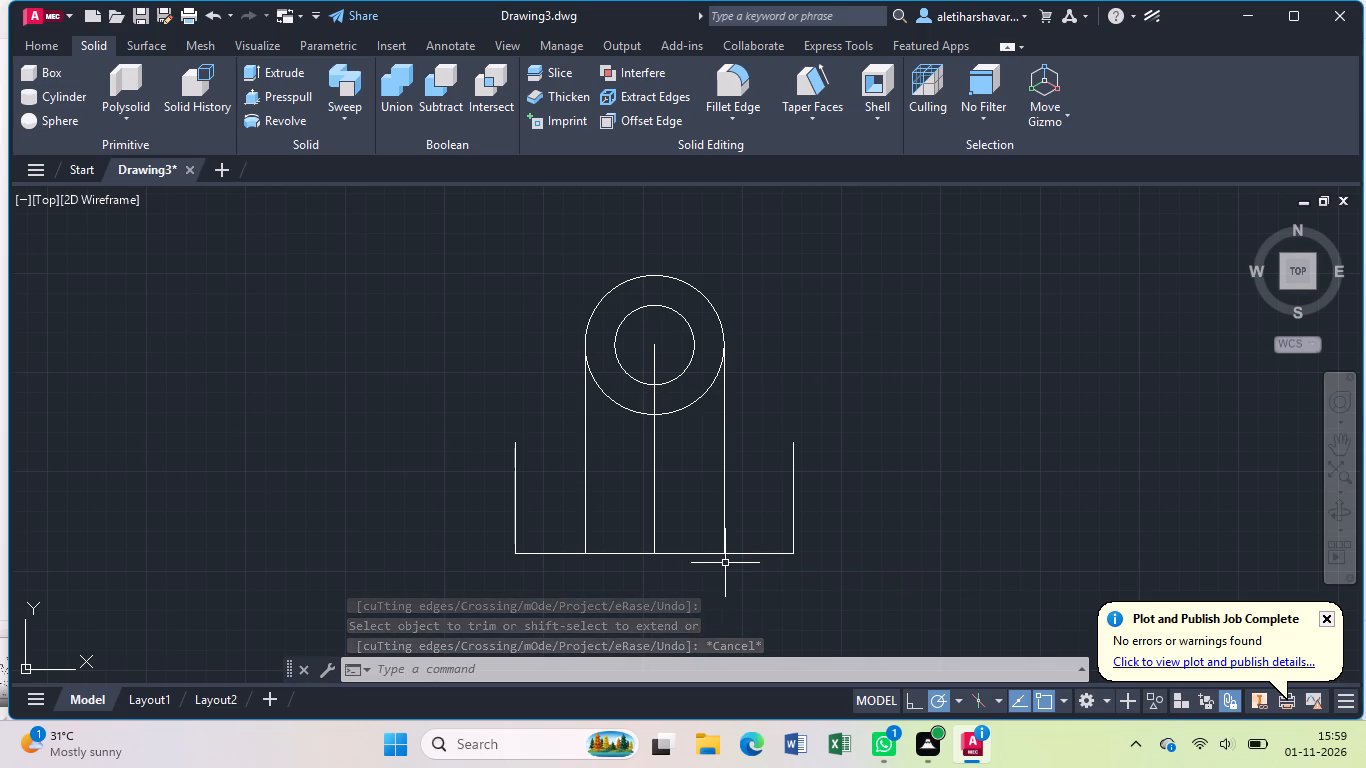
Draw a horizontal line joining the upper ends of the two 56 mm side lines.
{"action": "key", "text": "l"}
{"action": "key", "text": "Return"}
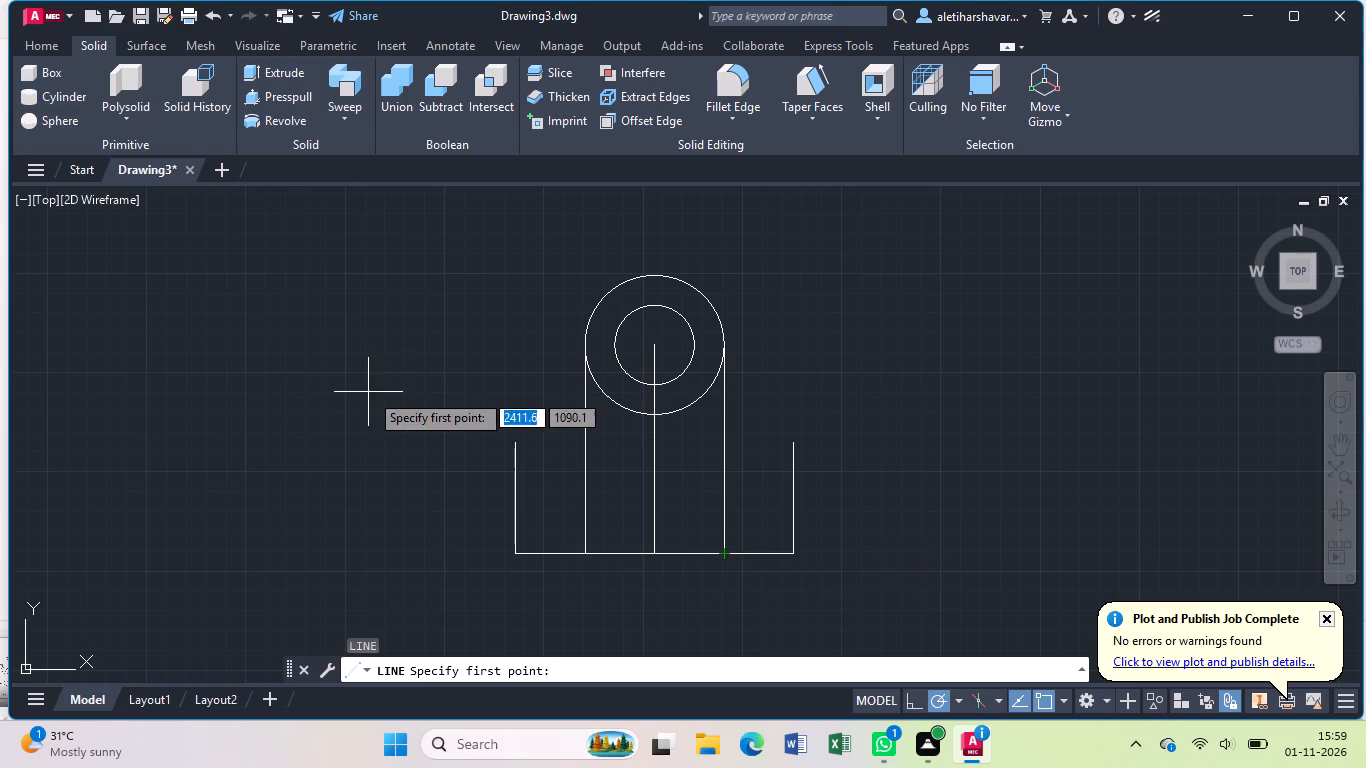
{"action": "left_click", "coordinate": [510, 444]}
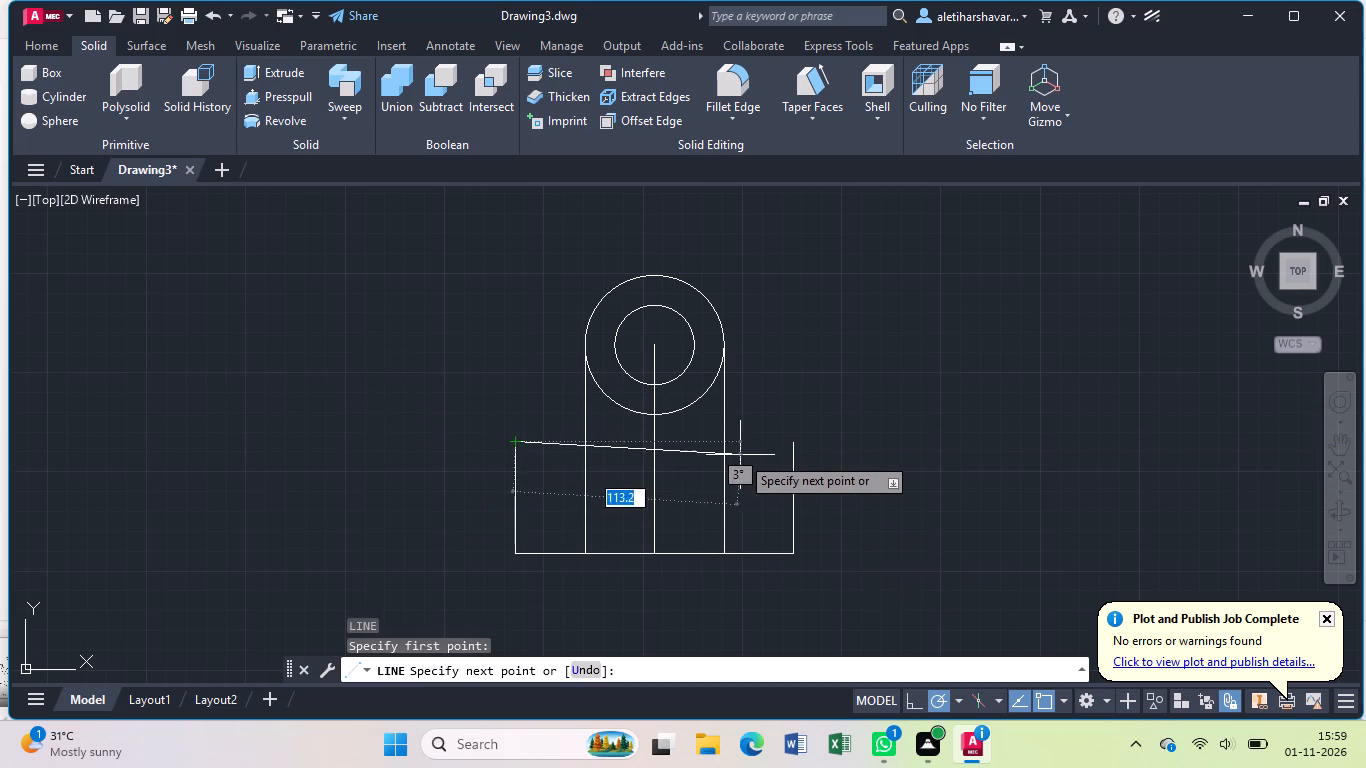
{"action": "left_click", "coordinate": [793, 447]}
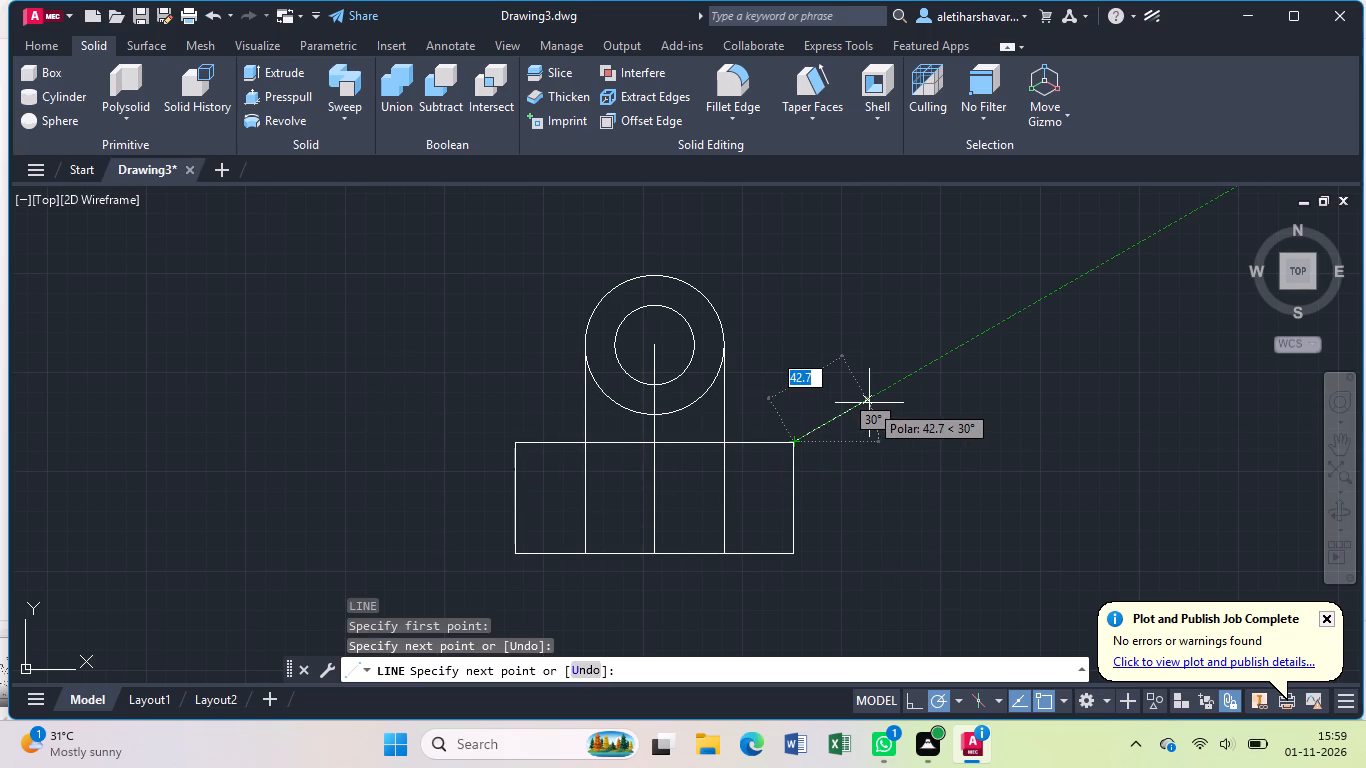
{"action": "key", "text": "Escape"}
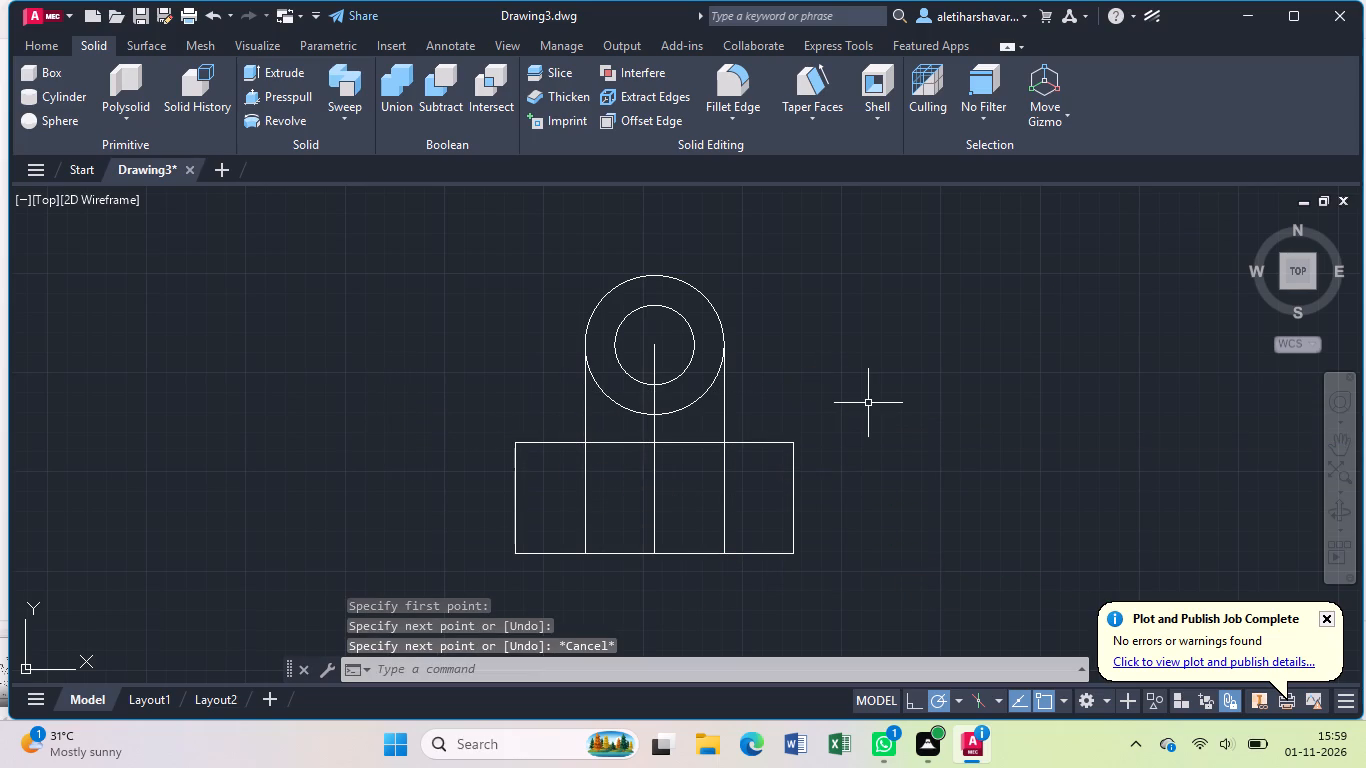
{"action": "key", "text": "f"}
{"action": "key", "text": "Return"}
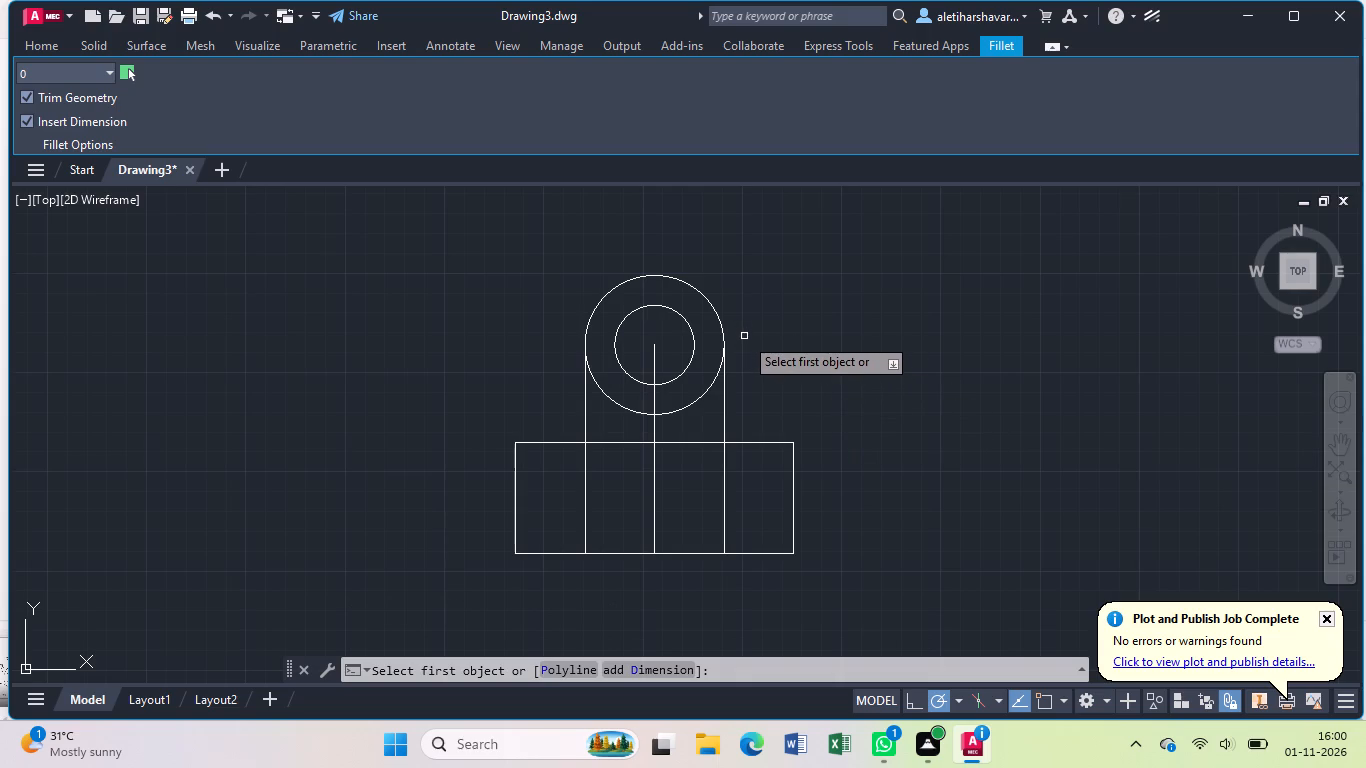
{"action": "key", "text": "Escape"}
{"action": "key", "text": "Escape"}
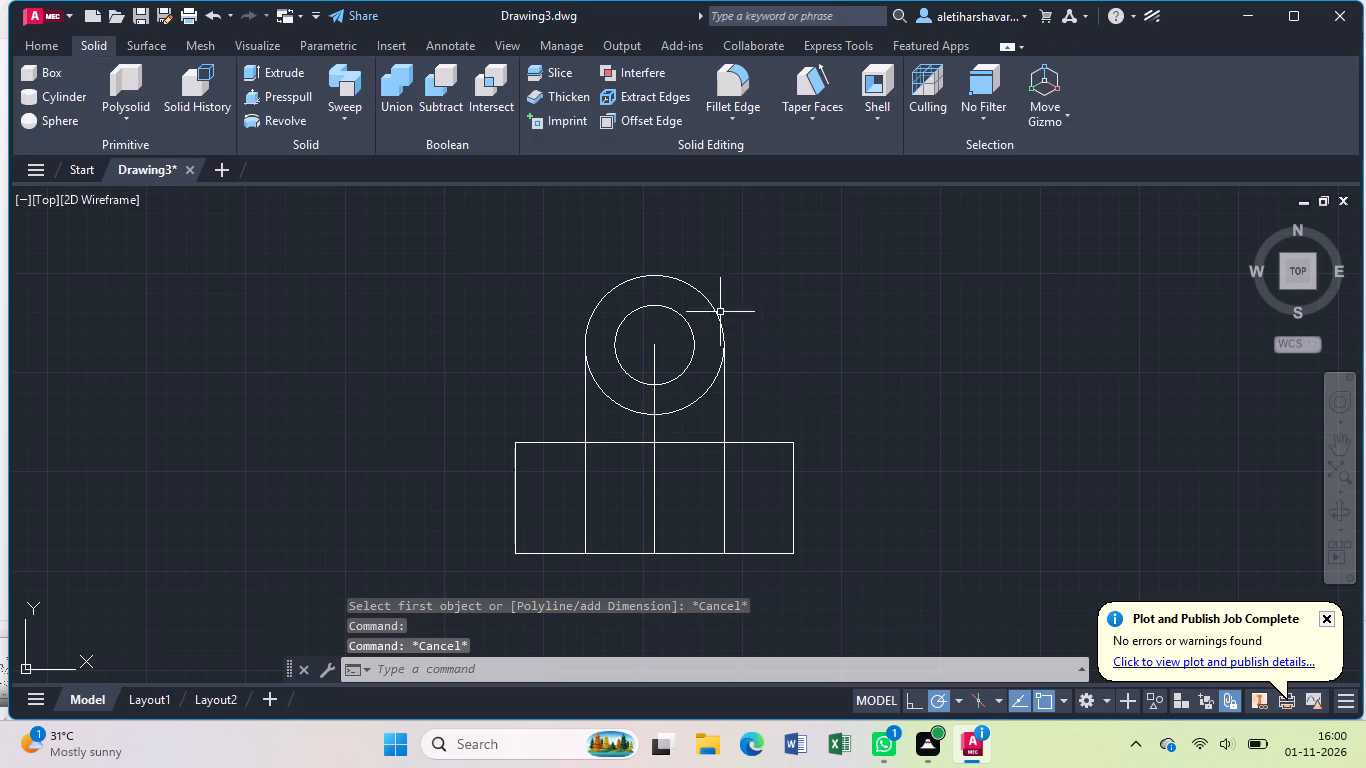
Move both concentric circles 35 mm straight down, so the outer circle's top meets the upper end of the centre line.
{"action": "left_click", "coordinate": [702, 293]}
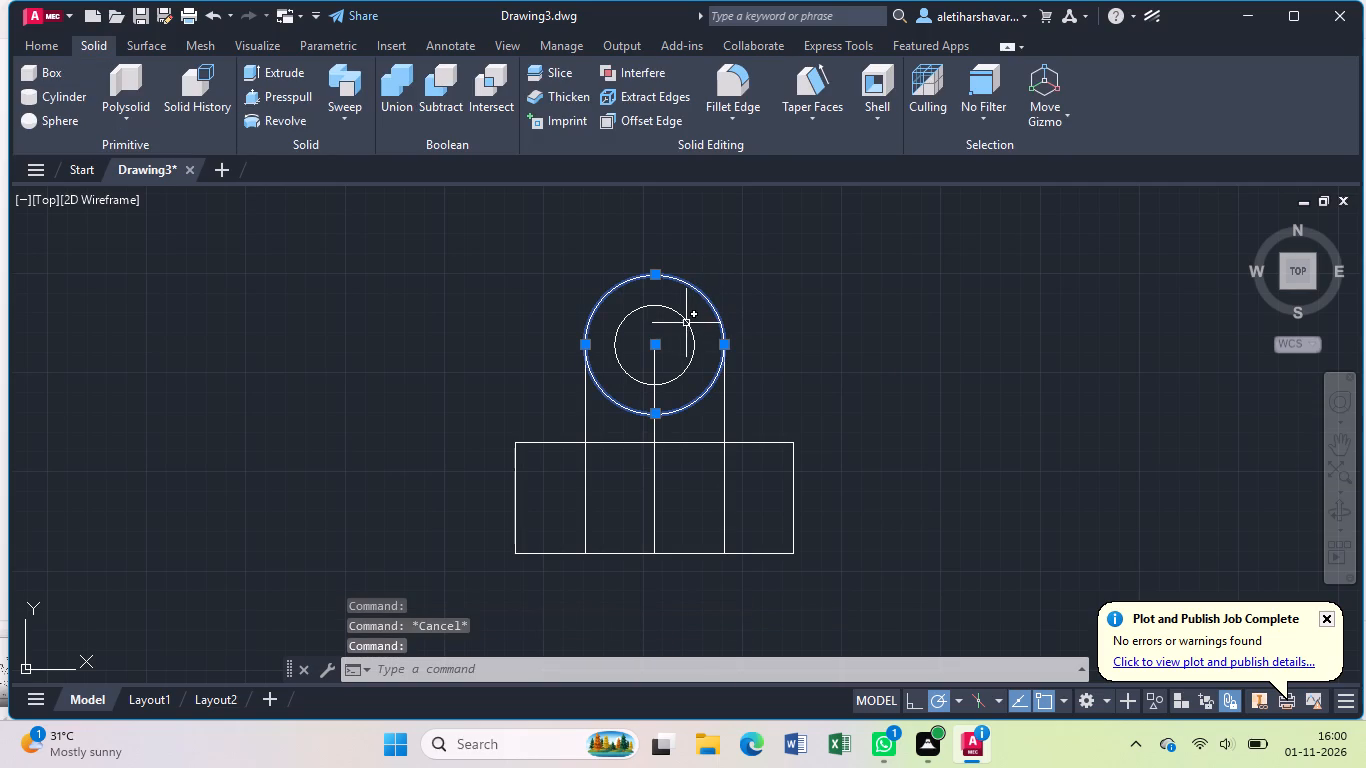
{"action": "left_click", "coordinate": [686, 323]}
{"action": "key", "text": "m"}
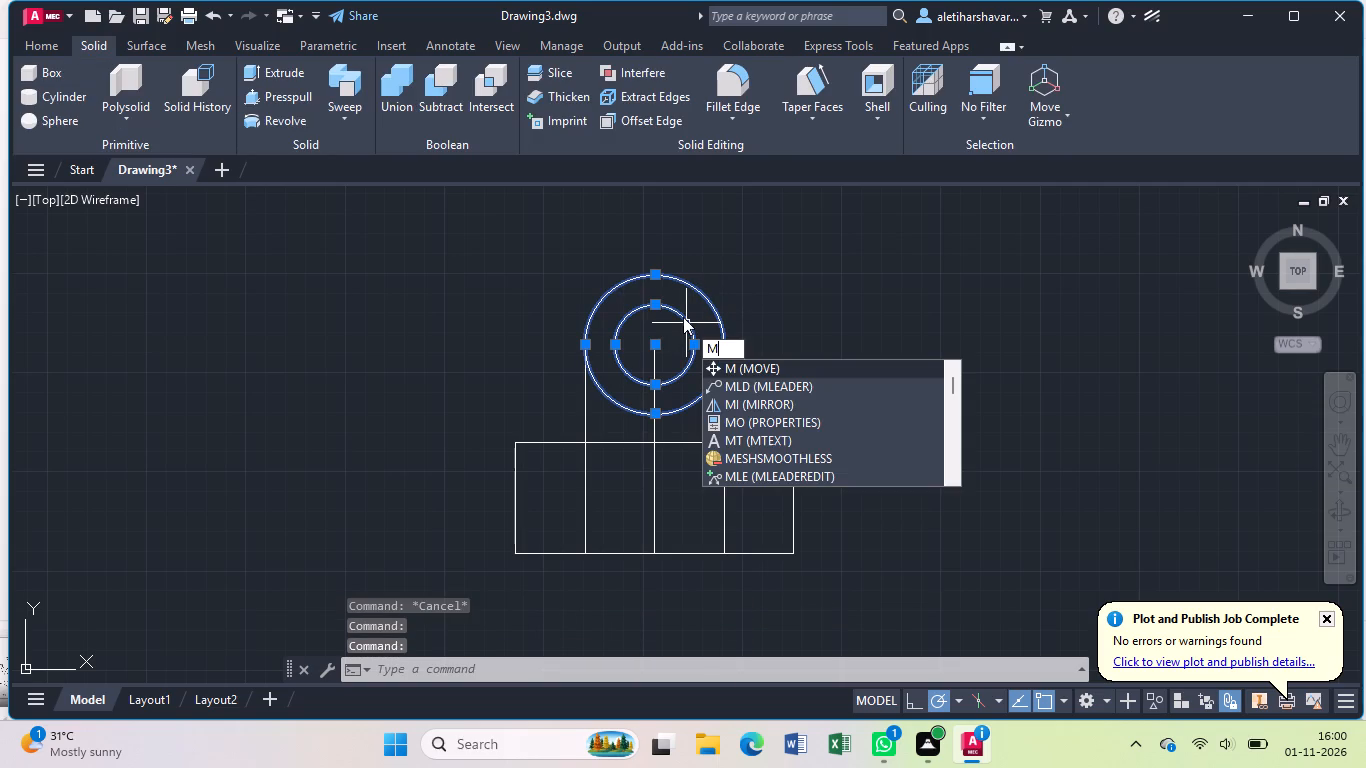
{"action": "key", "text": "o"}
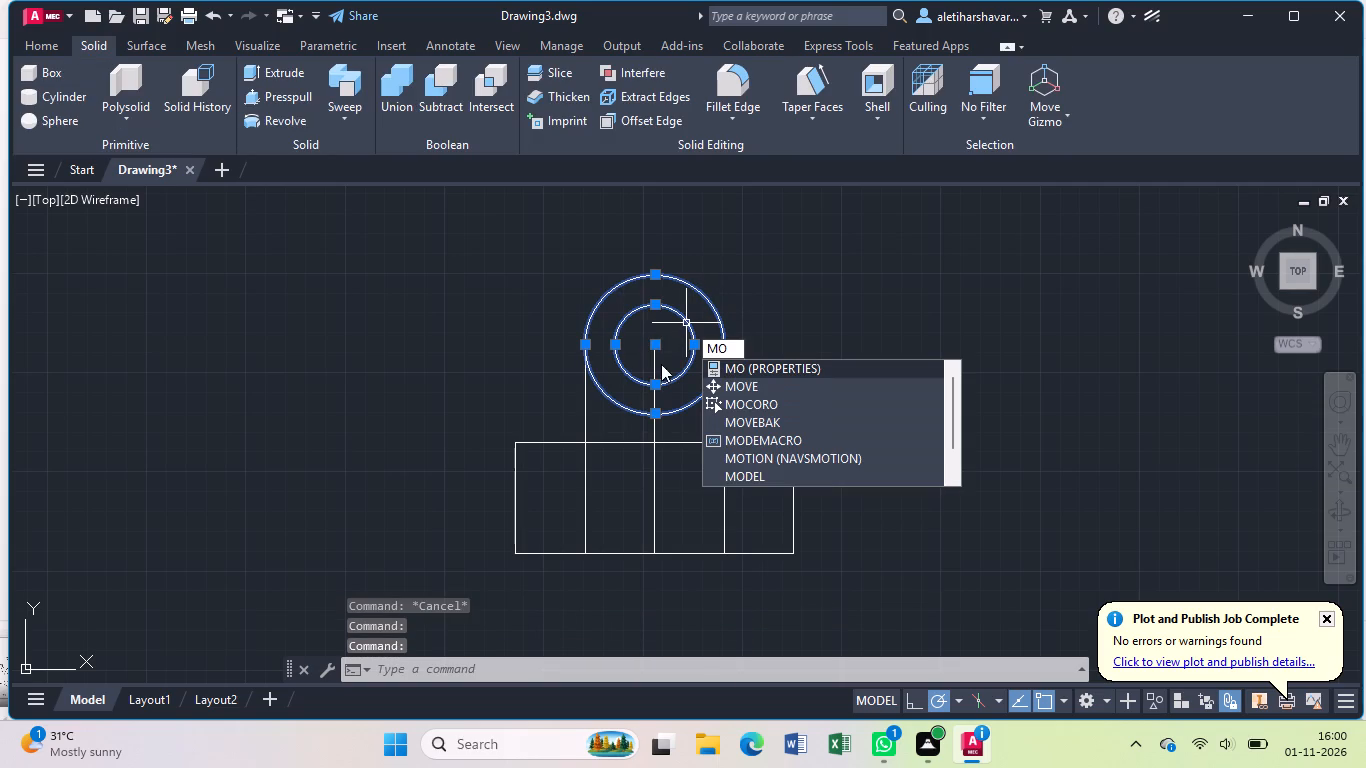
{"action": "left_click", "coordinate": [763, 384]}
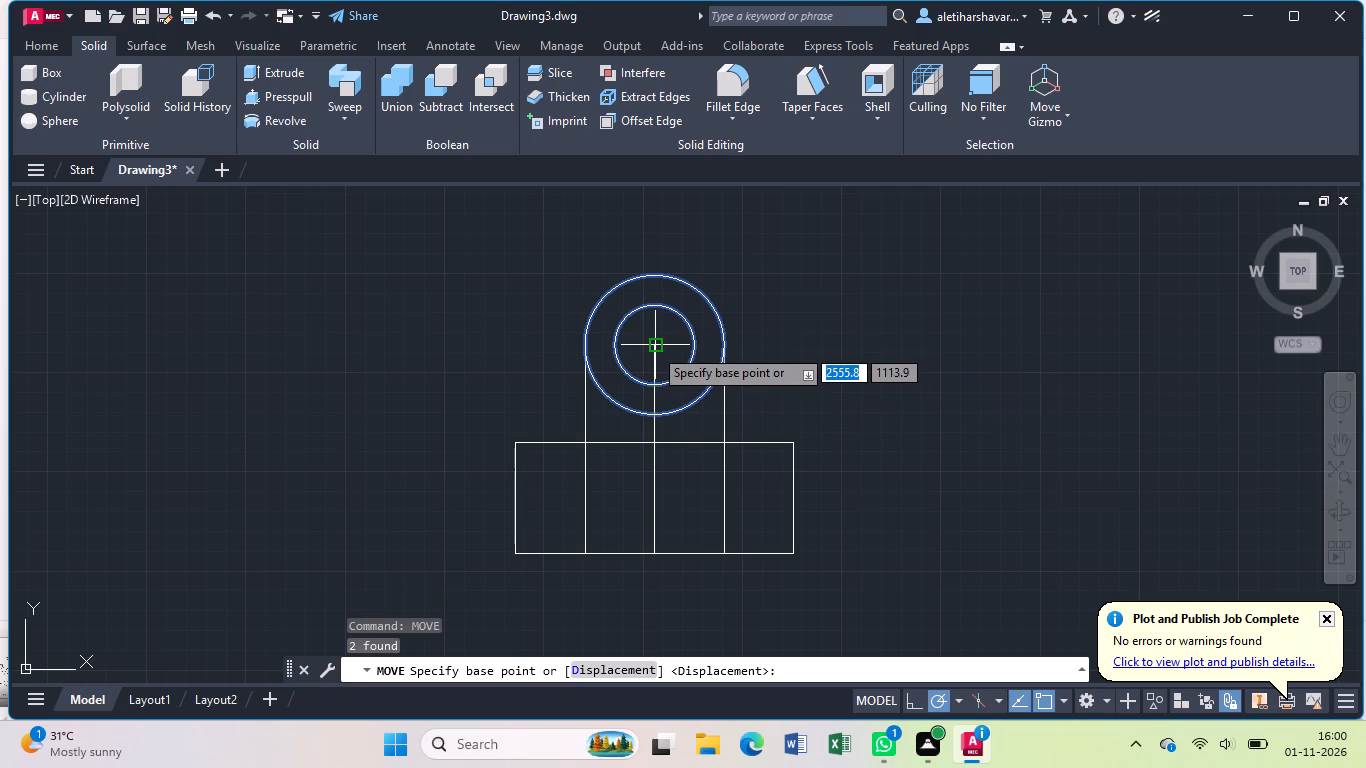
{"action": "left_click", "coordinate": [657, 347]}
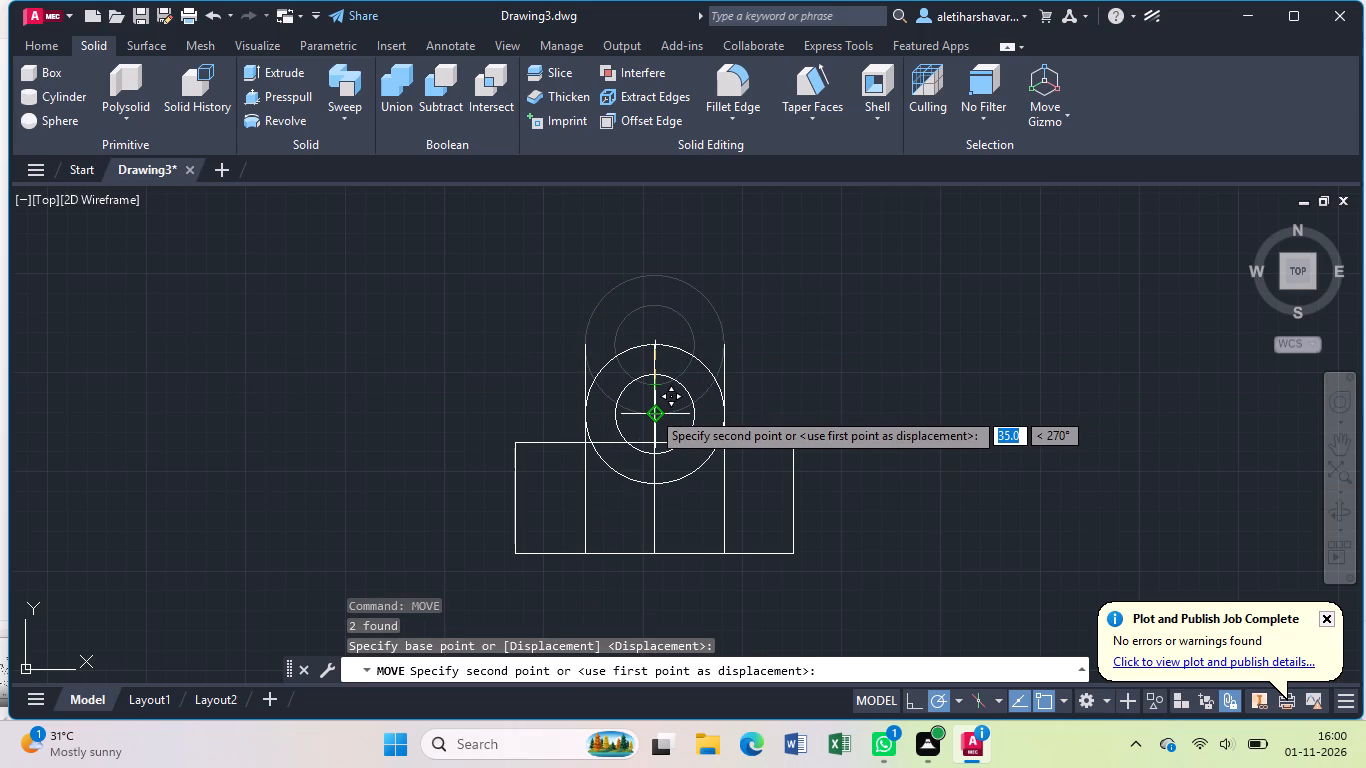
{"action": "scroll", "coordinate": [651, 410], "scroll_direction": "up", "scroll_amount": 3}
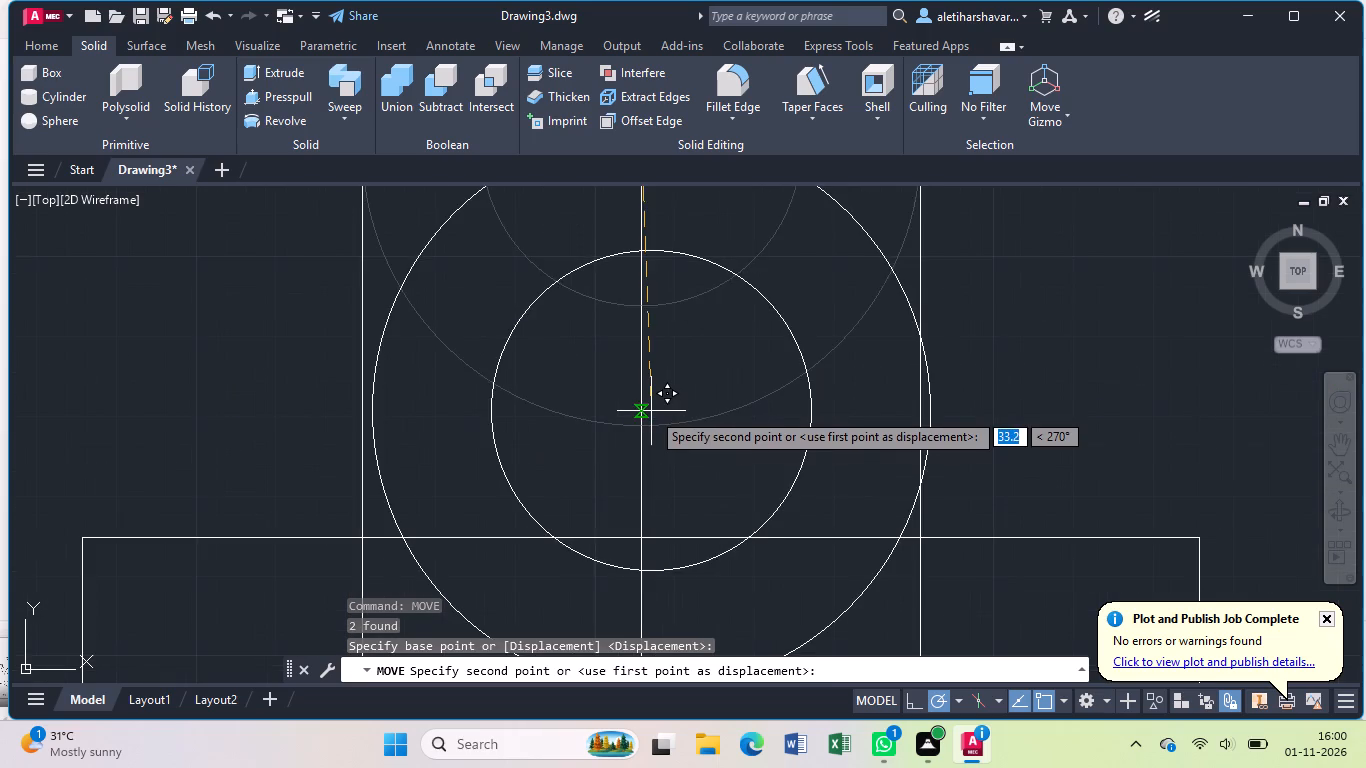
{"action": "scroll", "coordinate": [651, 411], "scroll_direction": "down", "scroll_amount": 2}
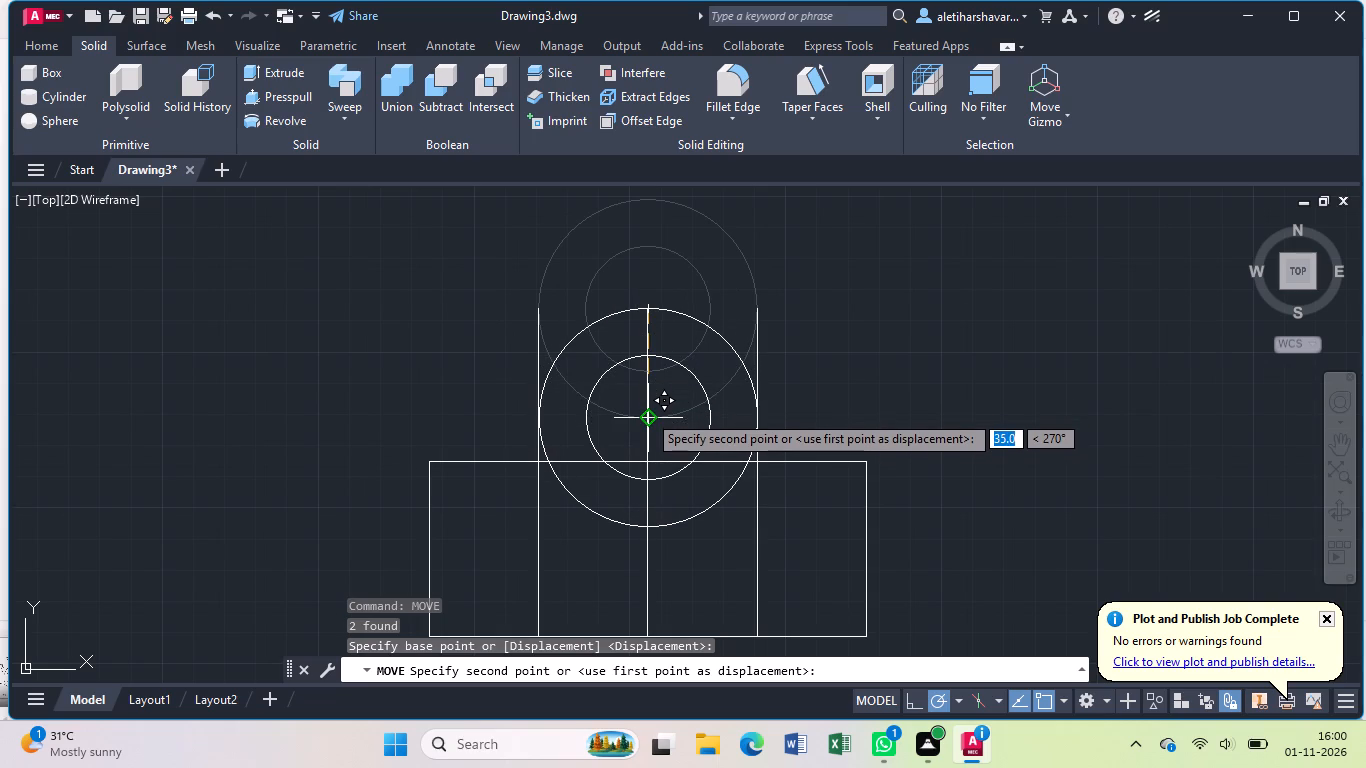
{"action": "left_click", "coordinate": [647, 413]}
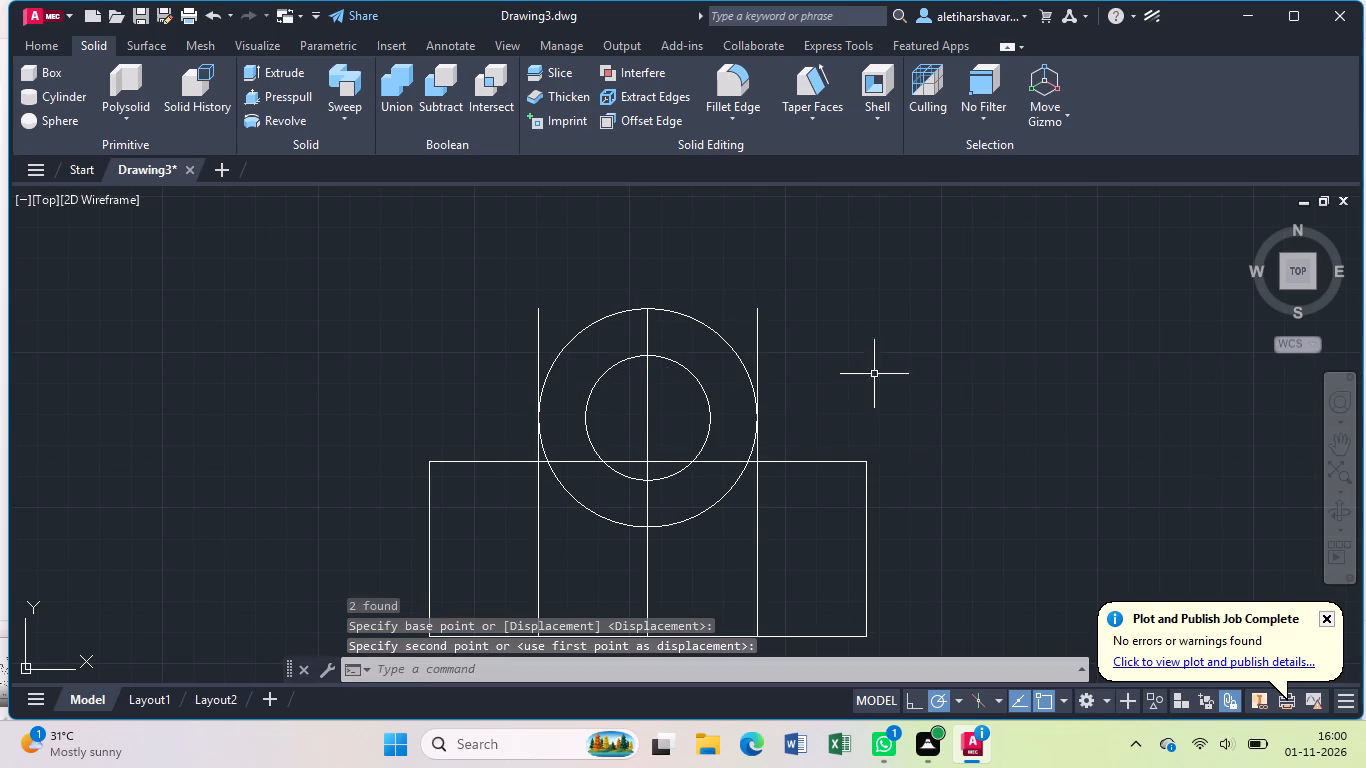
Examine closely where the top of the outer circle meets the upper end of the vertical centre line.
{"action": "scroll", "coordinate": [673, 316], "scroll_direction": "up", "scroll_amount": 3}
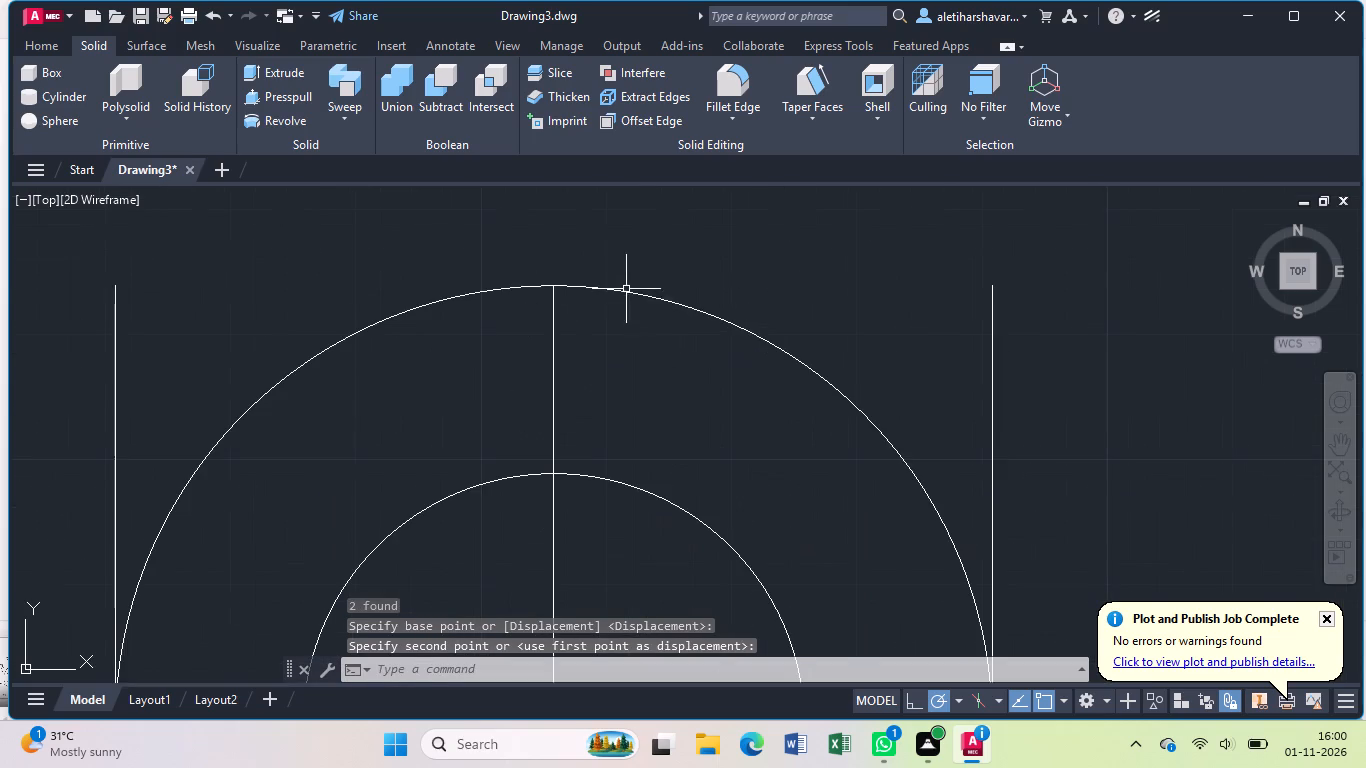
{"action": "scroll", "coordinate": [493, 298], "scroll_direction": "up", "scroll_amount": 4}
{"action": "middle_click_drag", "start_coordinate": [706, 287], "coordinate": [681, 396]}
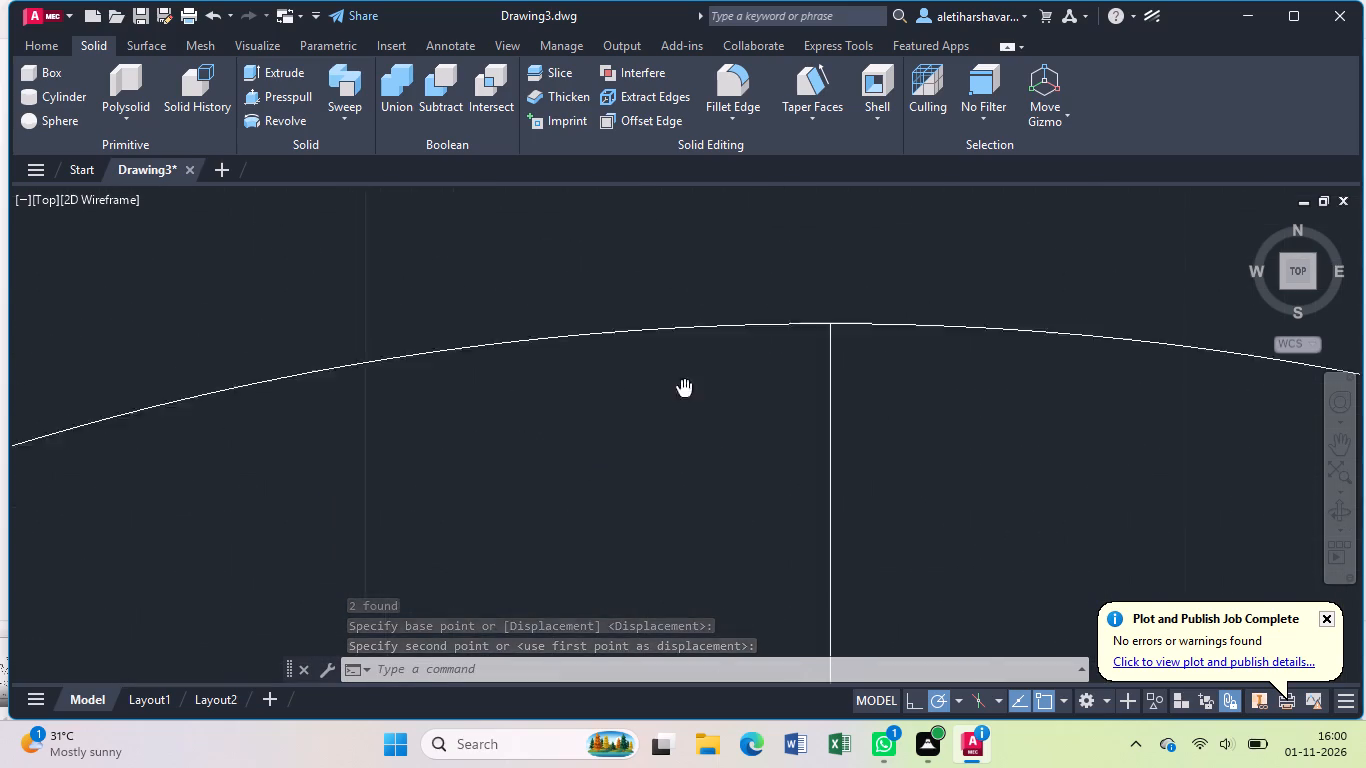
{"action": "middle_click_drag", "start_coordinate": [681, 396], "coordinate": [662, 437]}
{"action": "scroll", "coordinate": [822, 375], "scroll_direction": "up", "scroll_amount": 4}
{"action": "scroll", "coordinate": [731, 370], "scroll_direction": "up", "scroll_amount": 3}
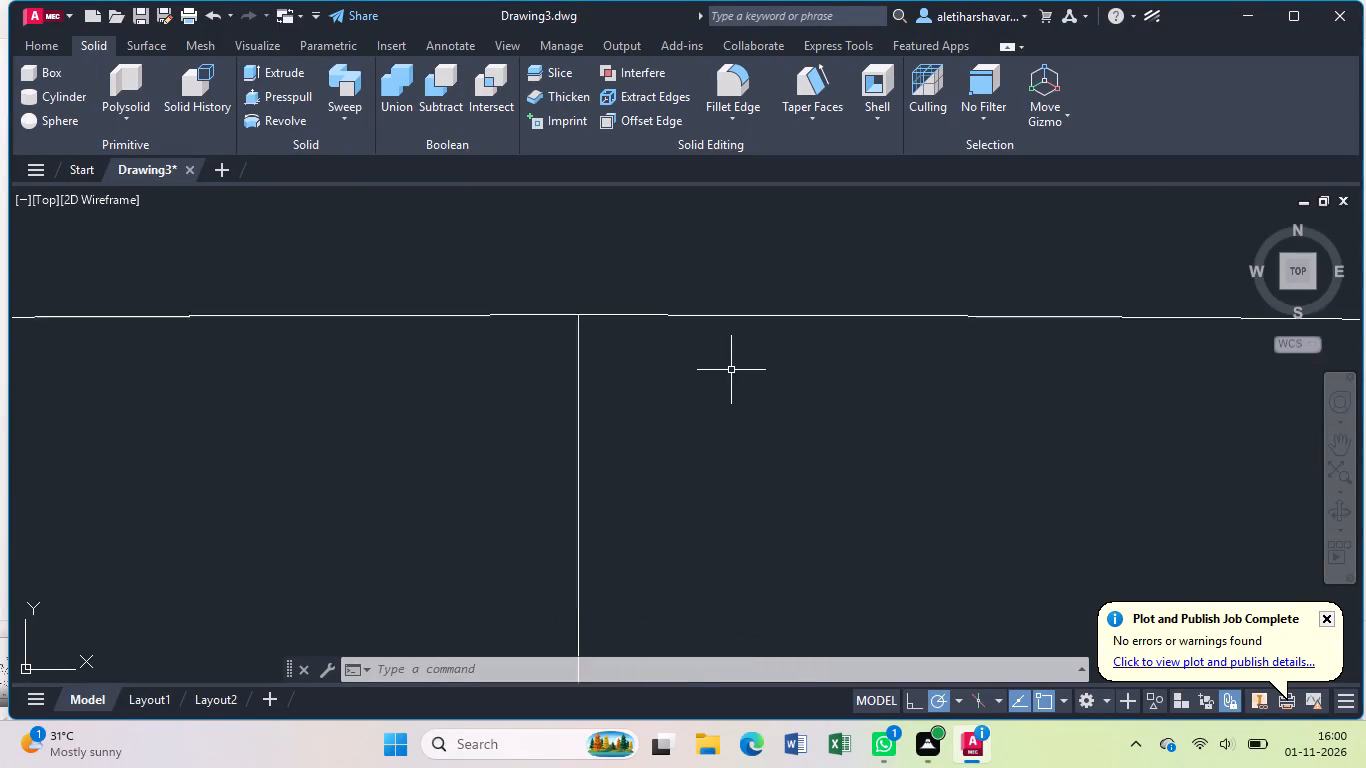
Examine at high magnification whether the vertical centre line's upper end meets the top of the outer circle.
{"action": "scroll", "coordinate": [731, 370], "scroll_direction": "up", "scroll_amount": 2}
{"action": "middle_click_drag", "start_coordinate": [388, 308], "coordinate": [506, 421]}
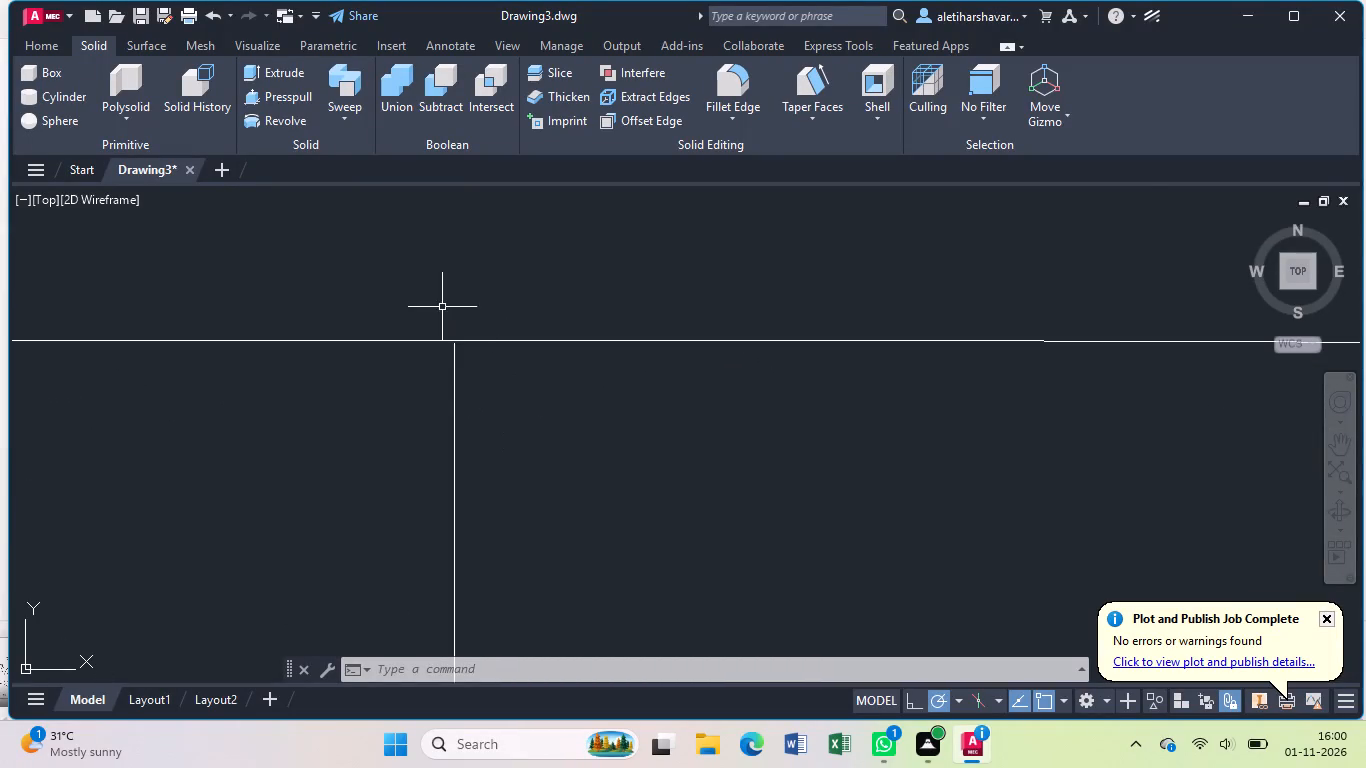
{"action": "scroll", "coordinate": [450, 340], "scroll_direction": "up", "scroll_amount": 9}
{"action": "middle_click_drag", "start_coordinate": [341, 339], "coordinate": [347, 352]}
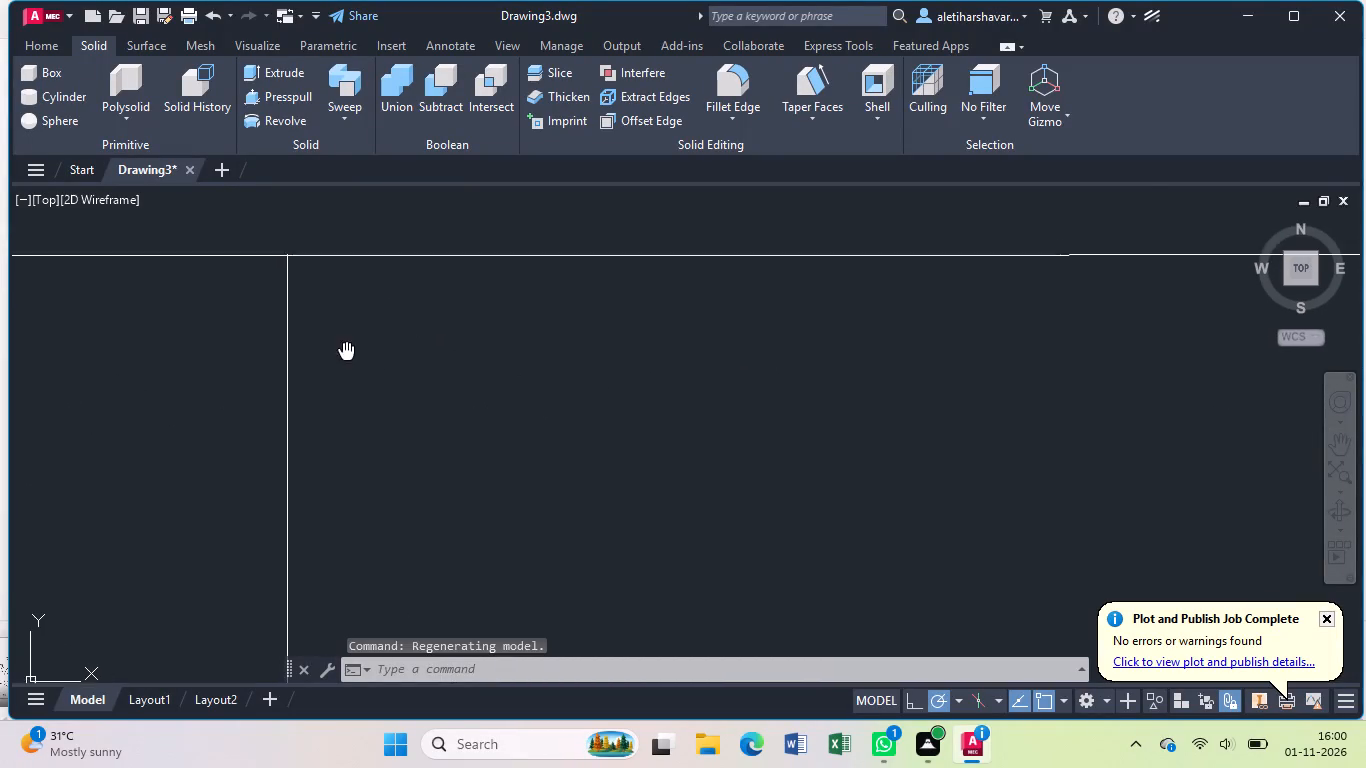
{"action": "middle_click_drag", "start_coordinate": [347, 352], "coordinate": [694, 474]}
{"action": "scroll", "coordinate": [583, 374], "scroll_direction": "up", "scroll_amount": 4}
{"action": "scroll", "coordinate": [706, 346], "scroll_direction": "up", "scroll_amount": 5}
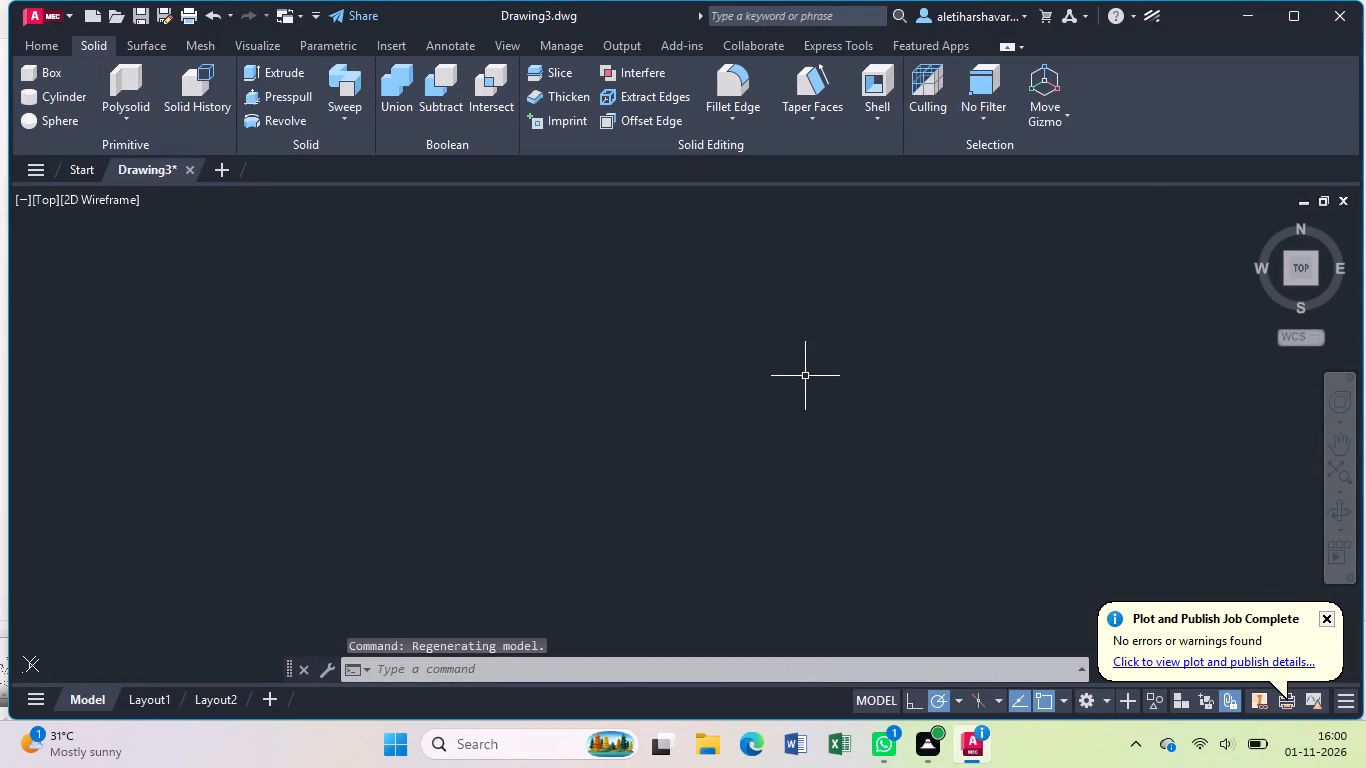
{"action": "scroll", "coordinate": [808, 387], "scroll_direction": "down", "scroll_amount": 4}
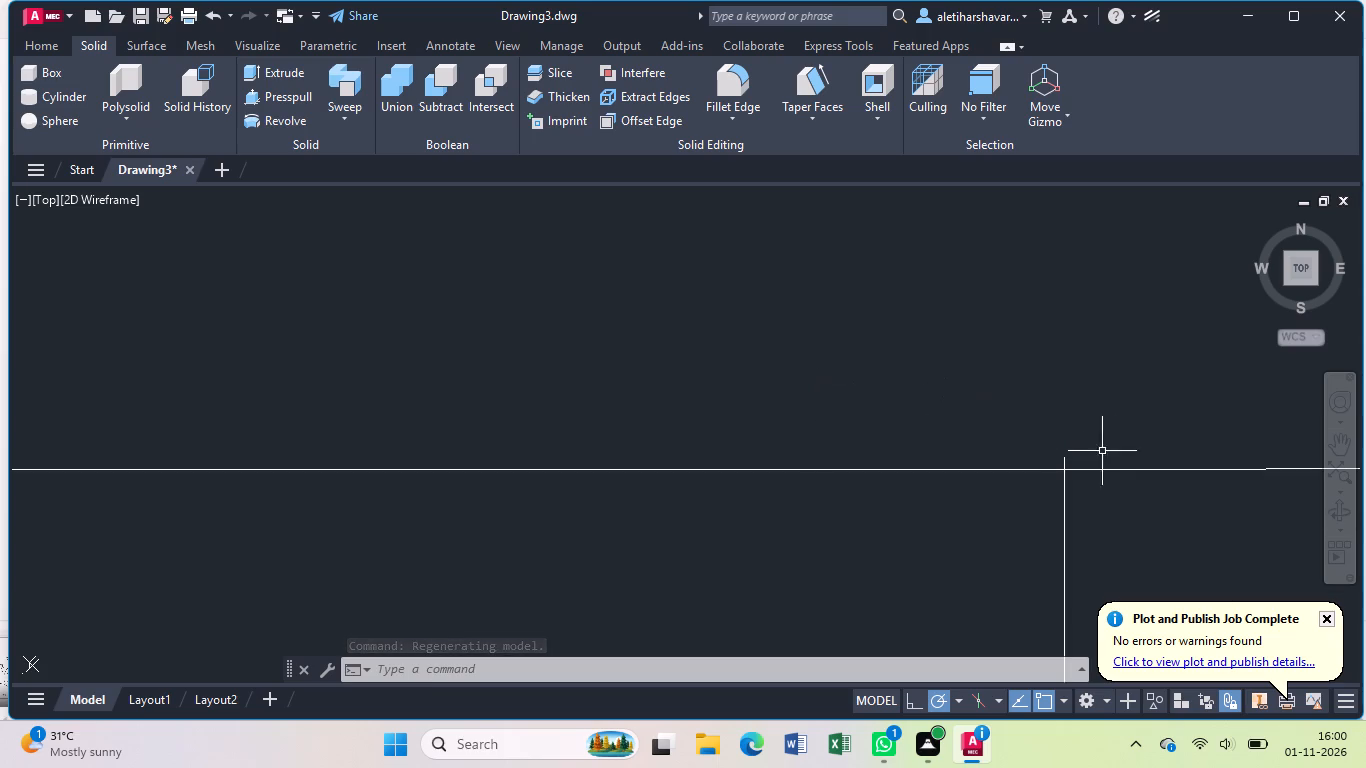
{"action": "middle_click_drag", "start_coordinate": [1115, 502], "coordinate": [726, 406]}
{"action": "scroll", "coordinate": [731, 383], "scroll_direction": "up", "scroll_amount": 2}
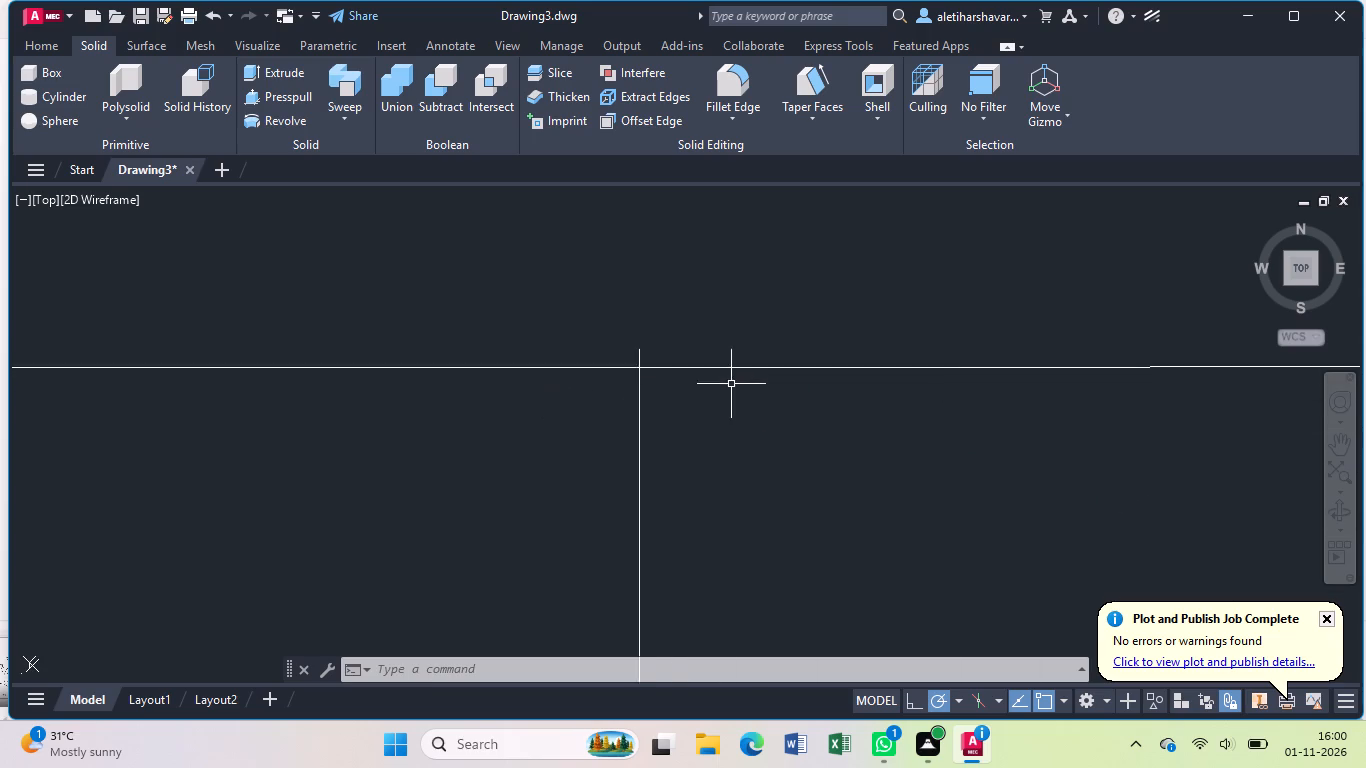
{"action": "scroll", "coordinate": [731, 384], "scroll_direction": "up", "scroll_amount": 2}
{"action": "scroll", "coordinate": [670, 362], "scroll_direction": "down", "scroll_amount": 13}
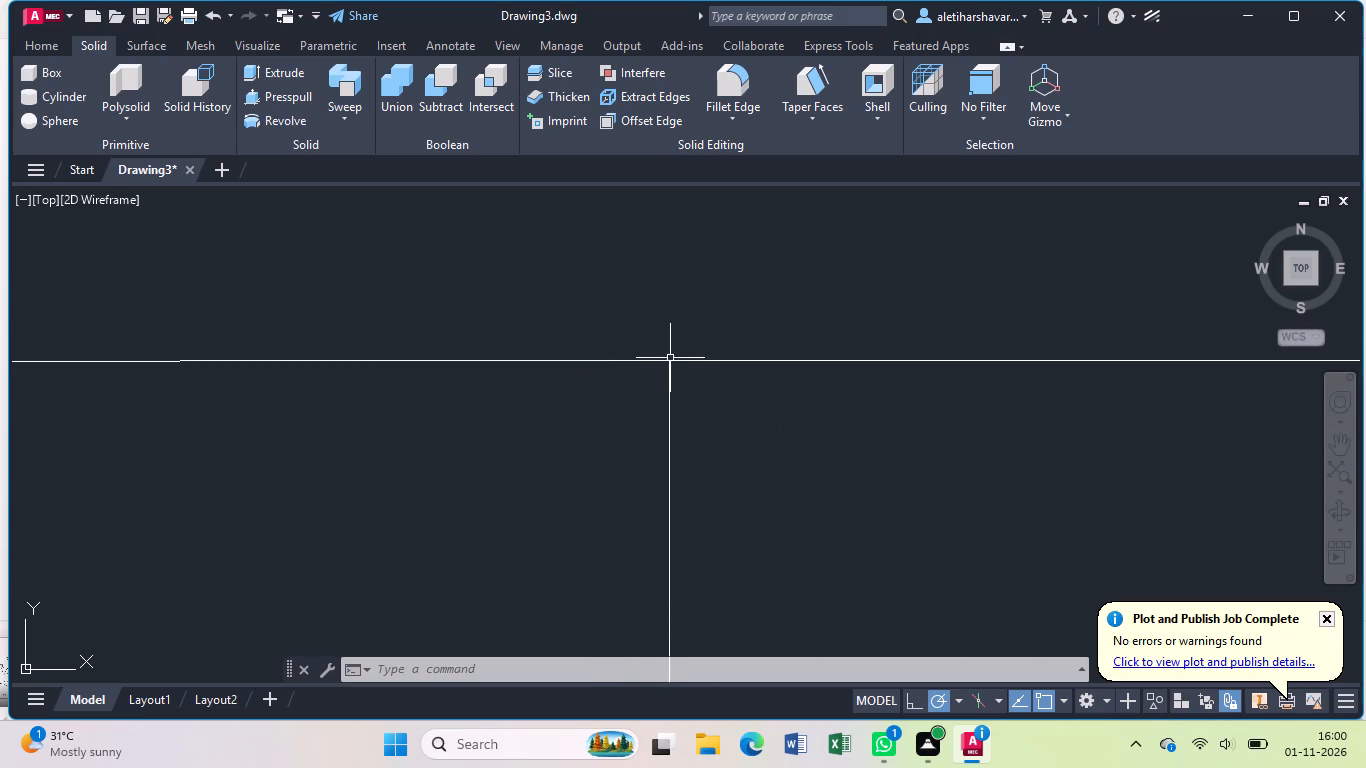
{"action": "scroll", "coordinate": [671, 358], "scroll_direction": "down", "scroll_amount": 3}
{"action": "scroll", "coordinate": [671, 357], "scroll_direction": "up", "scroll_amount": 10}
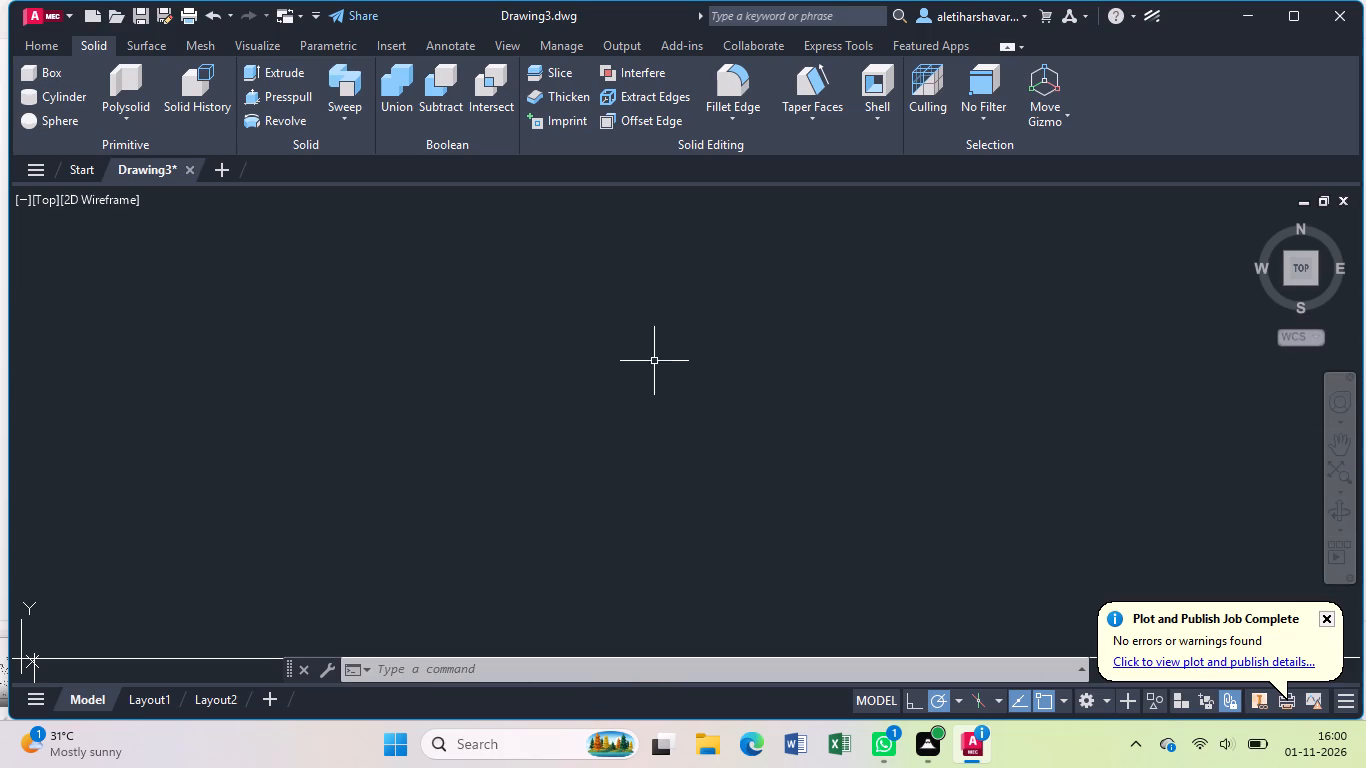
{"action": "scroll", "coordinate": [631, 389], "scroll_direction": "down", "scroll_amount": 4}
{"action": "middle_click_drag", "start_coordinate": [562, 444], "coordinate": [662, 261]}
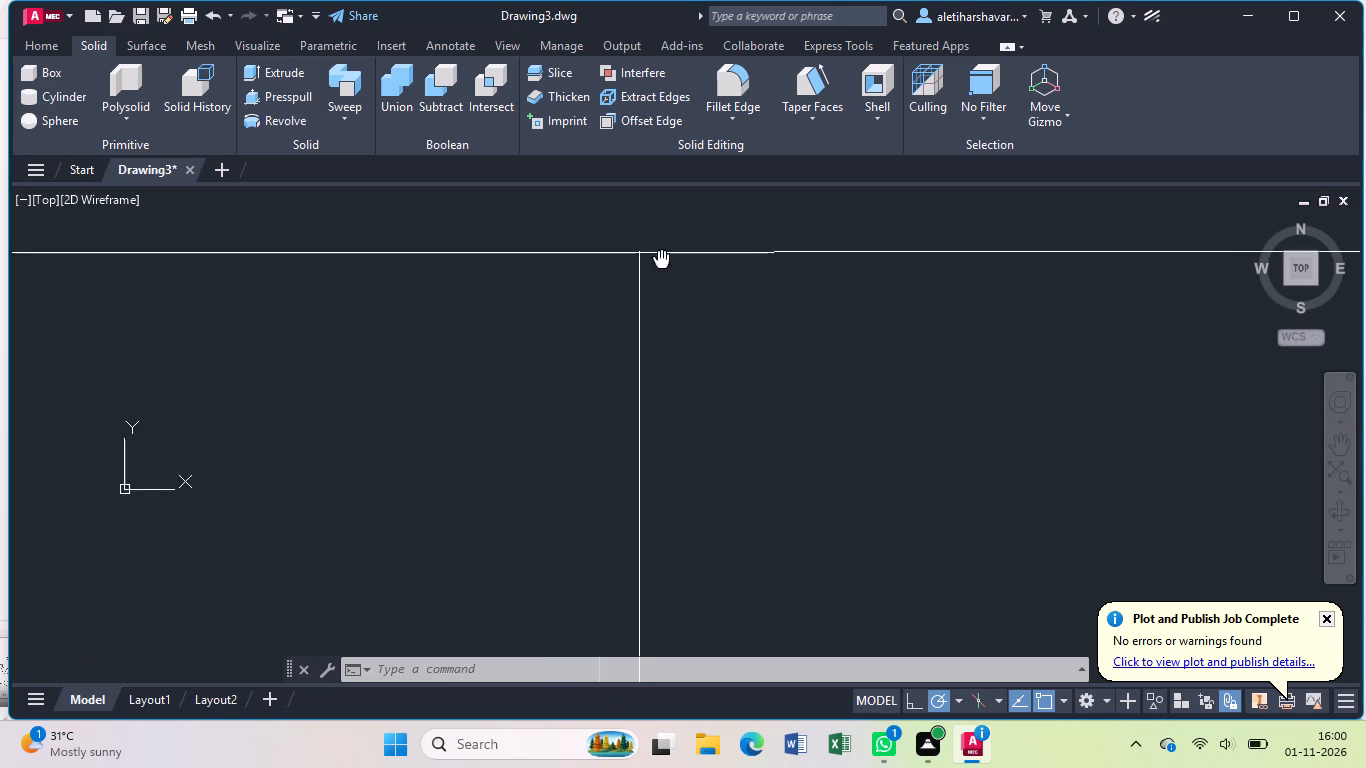
{"action": "middle_click_drag", "start_coordinate": [662, 261], "coordinate": [663, 260]}
{"action": "scroll", "coordinate": [663, 257], "scroll_direction": "up", "scroll_amount": 4}
{"action": "middle_click_drag", "start_coordinate": [543, 246], "coordinate": [612, 377]}
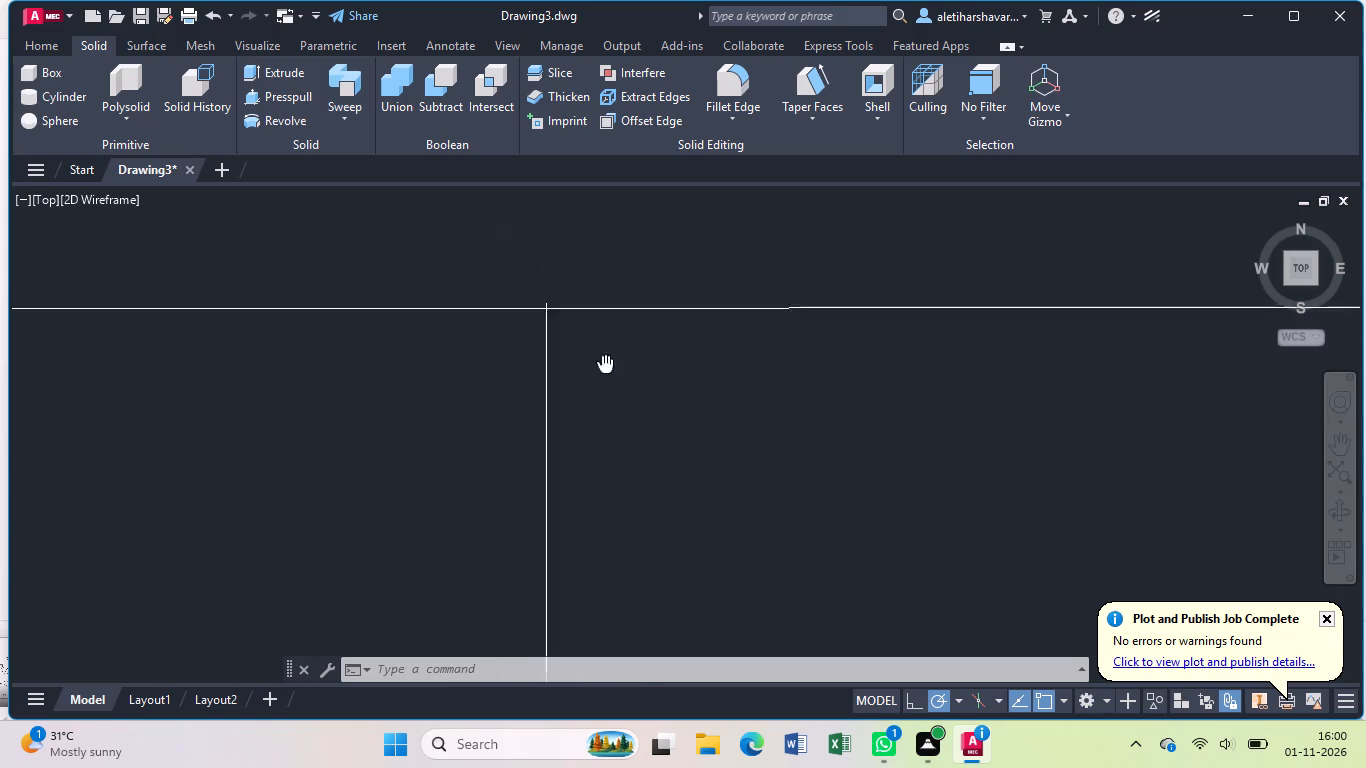
{"action": "middle_click_drag", "start_coordinate": [612, 377], "coordinate": [671, 453]}
{"action": "scroll", "coordinate": [624, 364], "scroll_direction": "up", "scroll_amount": 5}
{"action": "middle_click_drag", "start_coordinate": [653, 535], "coordinate": [658, 429]}
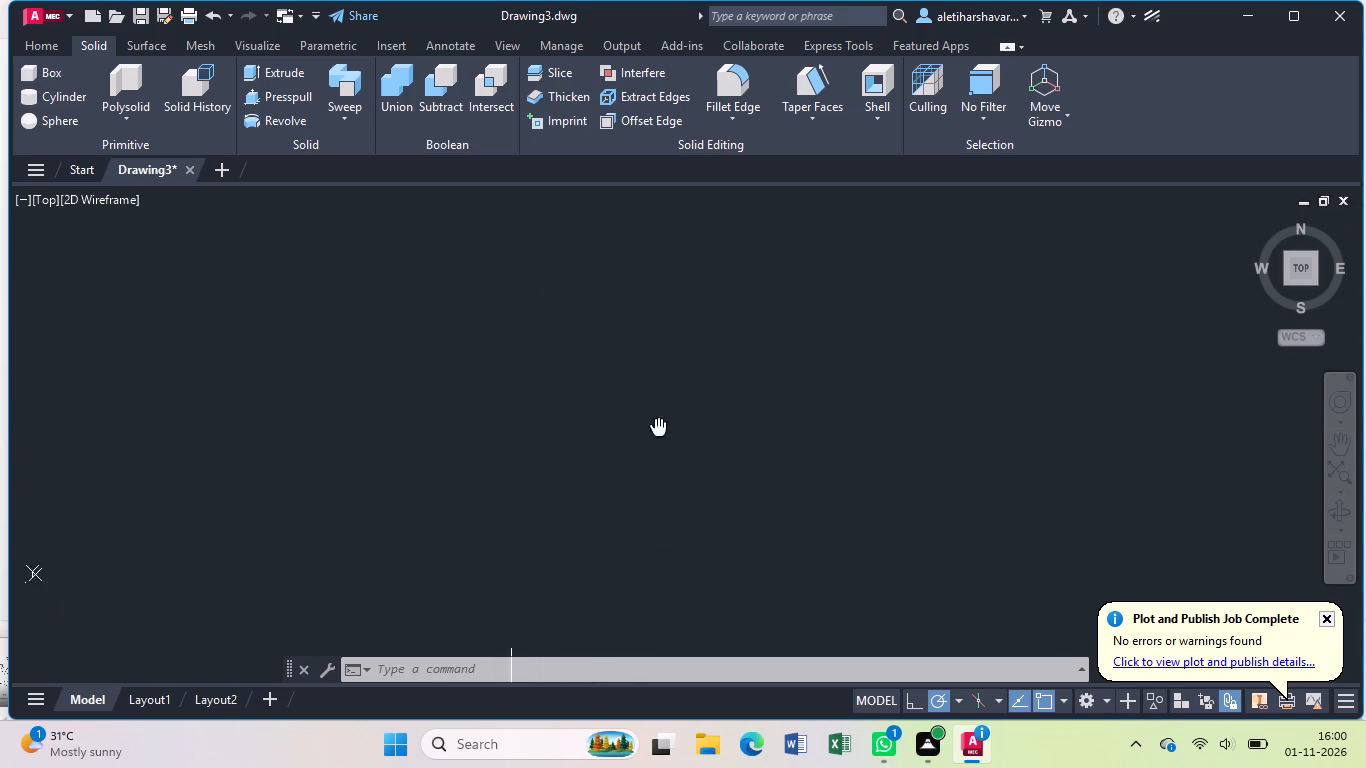
{"action": "middle_click_drag", "start_coordinate": [658, 429], "coordinate": [660, 362]}
{"action": "middle_click_drag", "start_coordinate": [580, 592], "coordinate": [582, 348]}
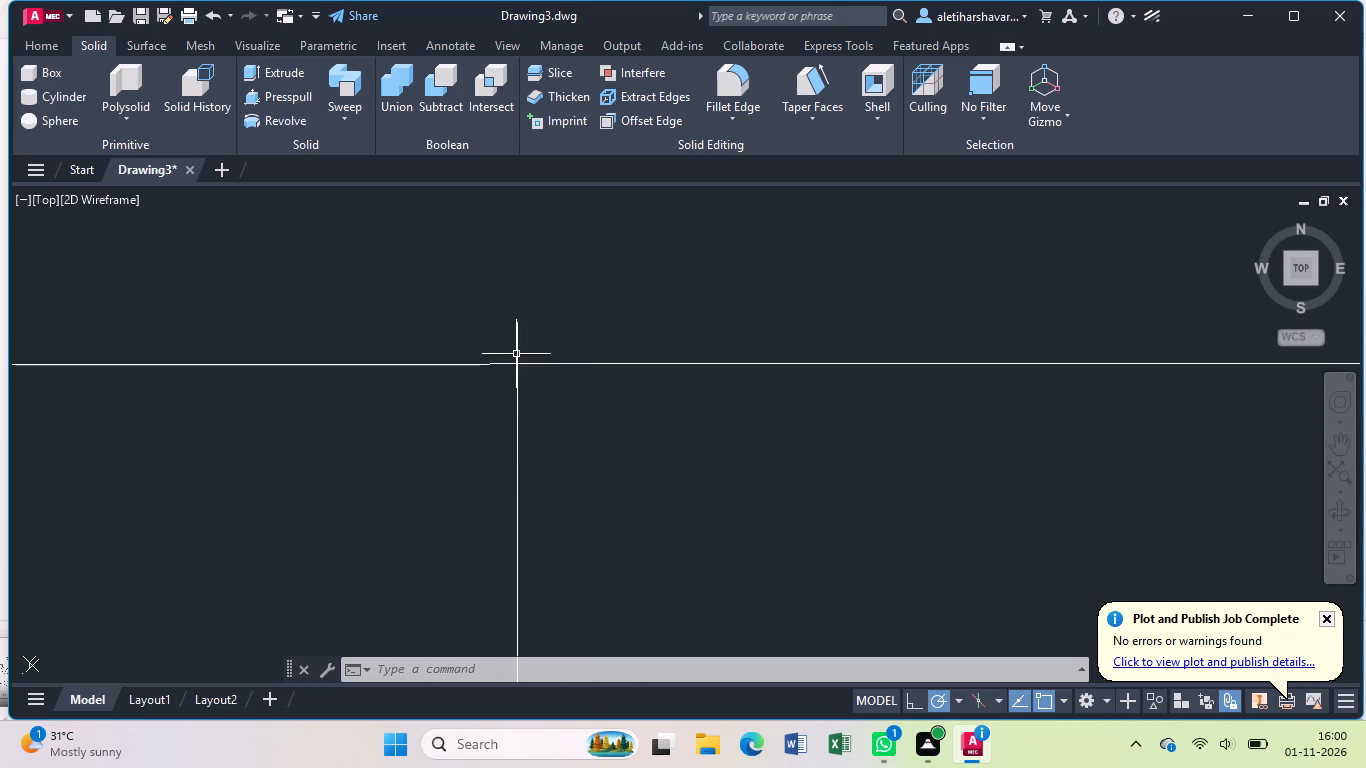
{"action": "scroll", "coordinate": [516, 354], "scroll_direction": "up", "scroll_amount": 4}
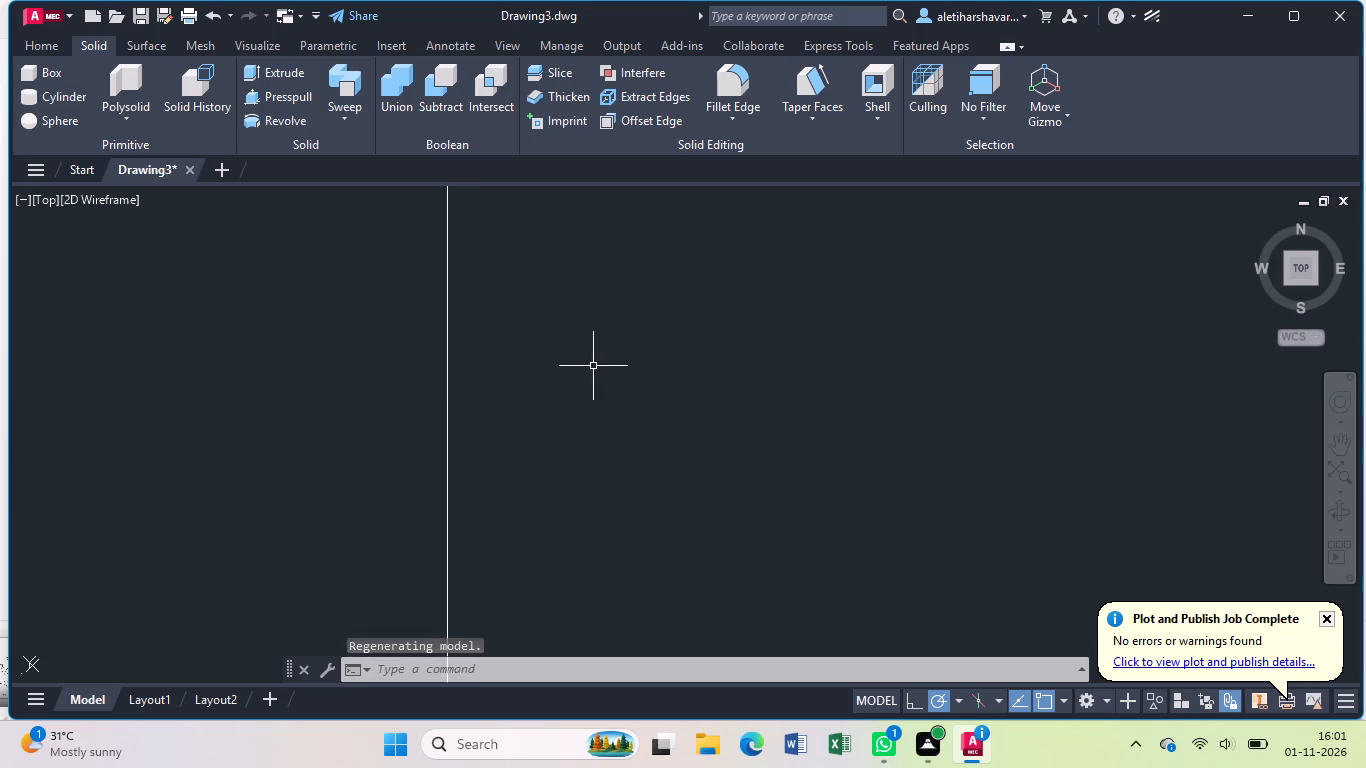
{"action": "scroll", "coordinate": [593, 366], "scroll_direction": "down", "scroll_amount": 2}
{"action": "middle_click_drag", "start_coordinate": [552, 259], "coordinate": [582, 415]}
{"action": "scroll", "coordinate": [570, 443], "scroll_direction": "up", "scroll_amount": 8}
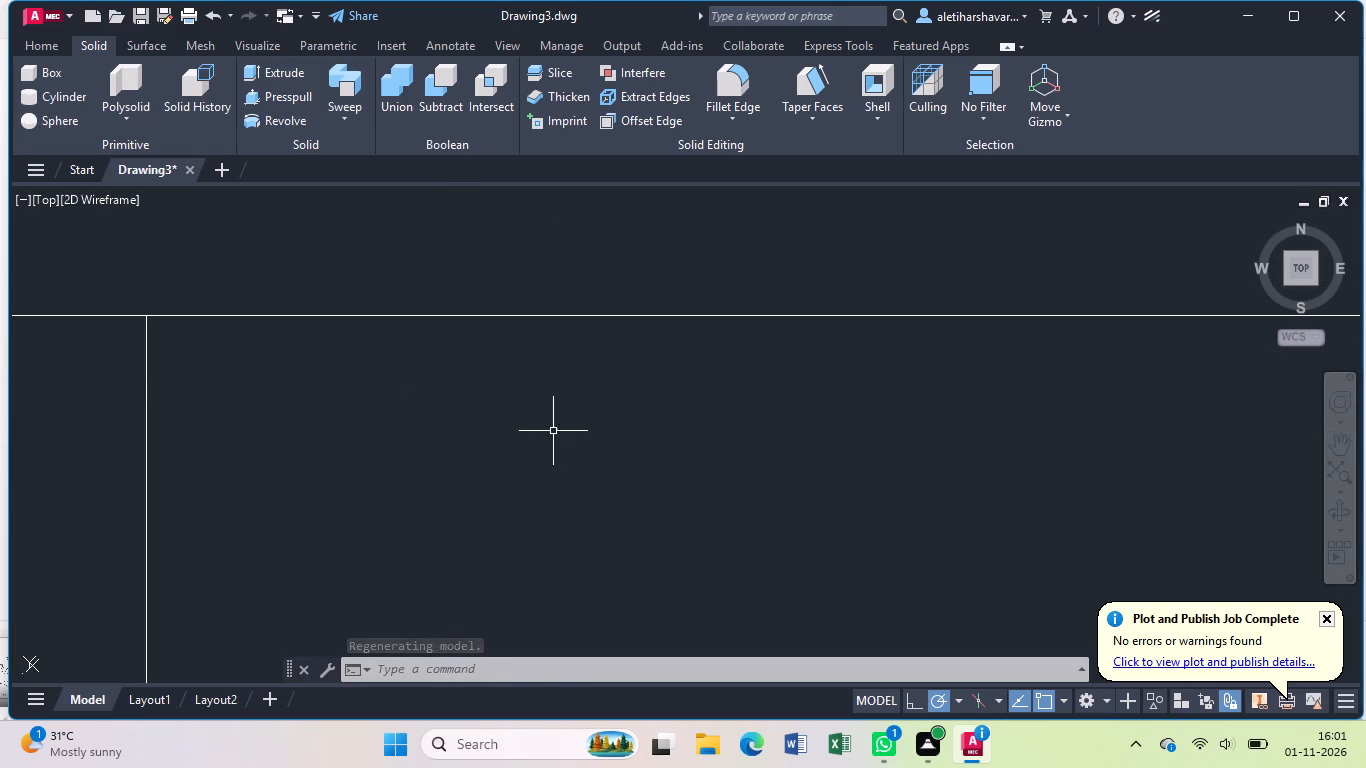
{"action": "middle_click_drag", "start_coordinate": [240, 338], "coordinate": [681, 391]}
{"action": "scroll", "coordinate": [619, 366], "scroll_direction": "up", "scroll_amount": 3}
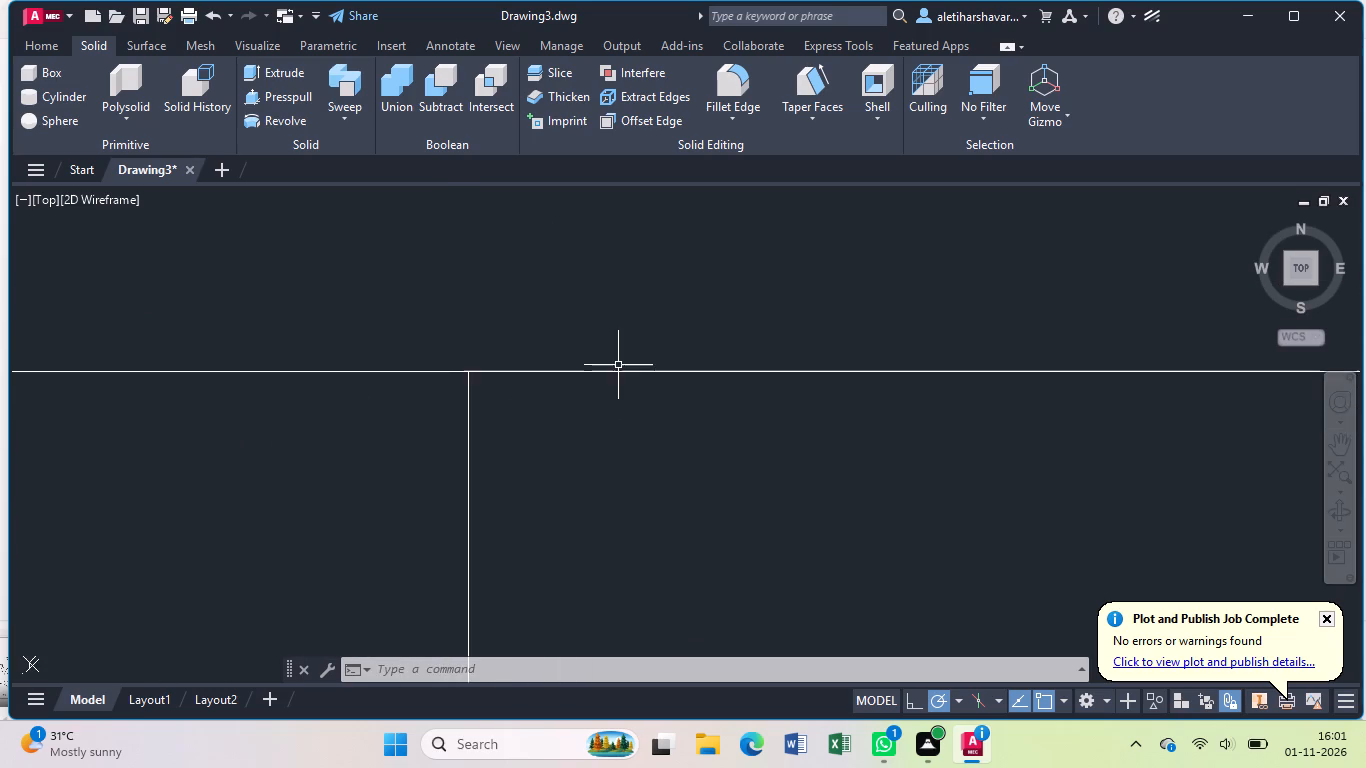
{"action": "scroll", "coordinate": [618, 365], "scroll_direction": "up", "scroll_amount": 5}
{"action": "scroll", "coordinate": [618, 364], "scroll_direction": "down", "scroll_amount": 13}
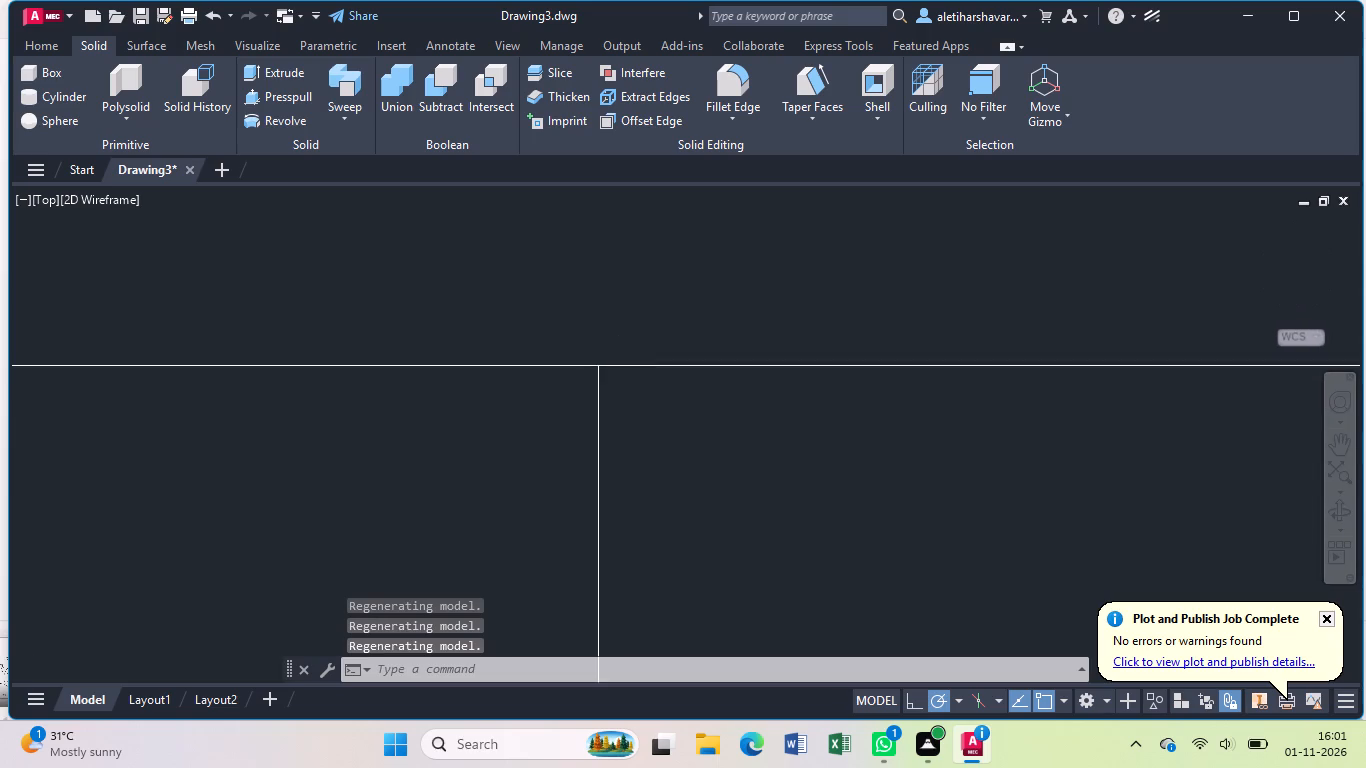
{"action": "scroll", "coordinate": [618, 361], "scroll_direction": "down", "scroll_amount": 20}
{"action": "scroll", "coordinate": [618, 361], "scroll_direction": "down", "scroll_amount": 16}
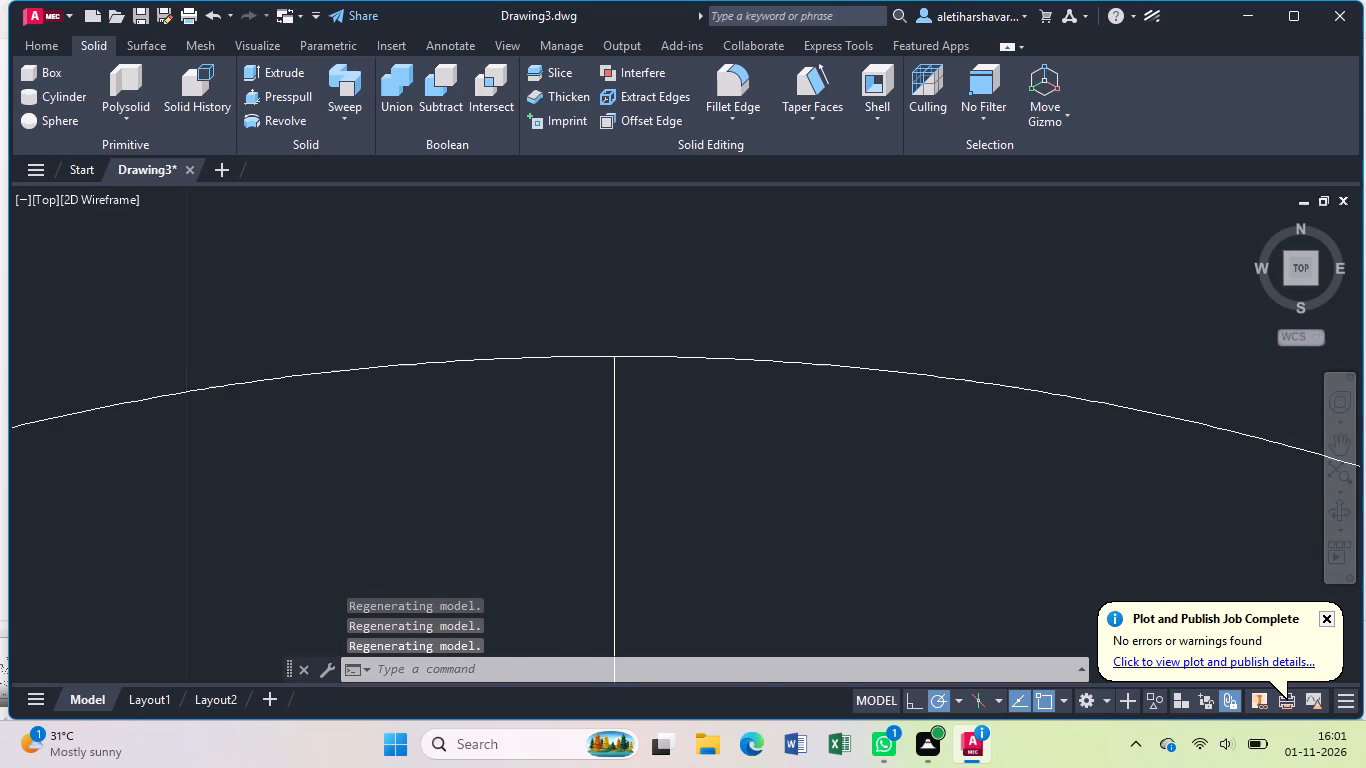
{"action": "scroll", "coordinate": [613, 354], "scroll_direction": "down", "scroll_amount": 9}
Compare the centre line's upper endpoint with the outer circle's top by highlighting both objects up close.
{"action": "scroll", "coordinate": [611, 355], "scroll_direction": "up", "scroll_amount": 5}
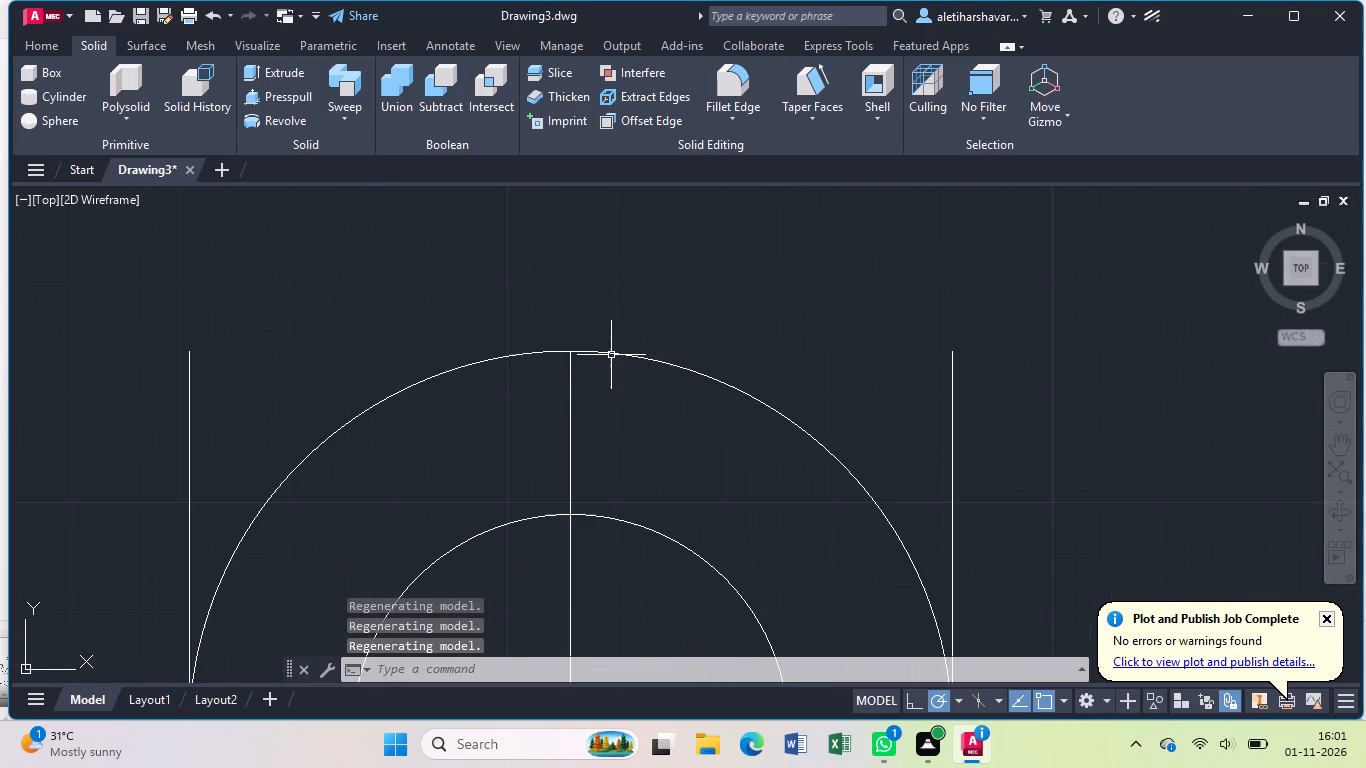
{"action": "scroll", "coordinate": [611, 355], "scroll_direction": "up", "scroll_amount": 4}
{"action": "middle_click_drag", "start_coordinate": [385, 358], "coordinate": [555, 360]}
{"action": "scroll", "coordinate": [385, 358], "scroll_direction": "up", "scroll_amount": 1}
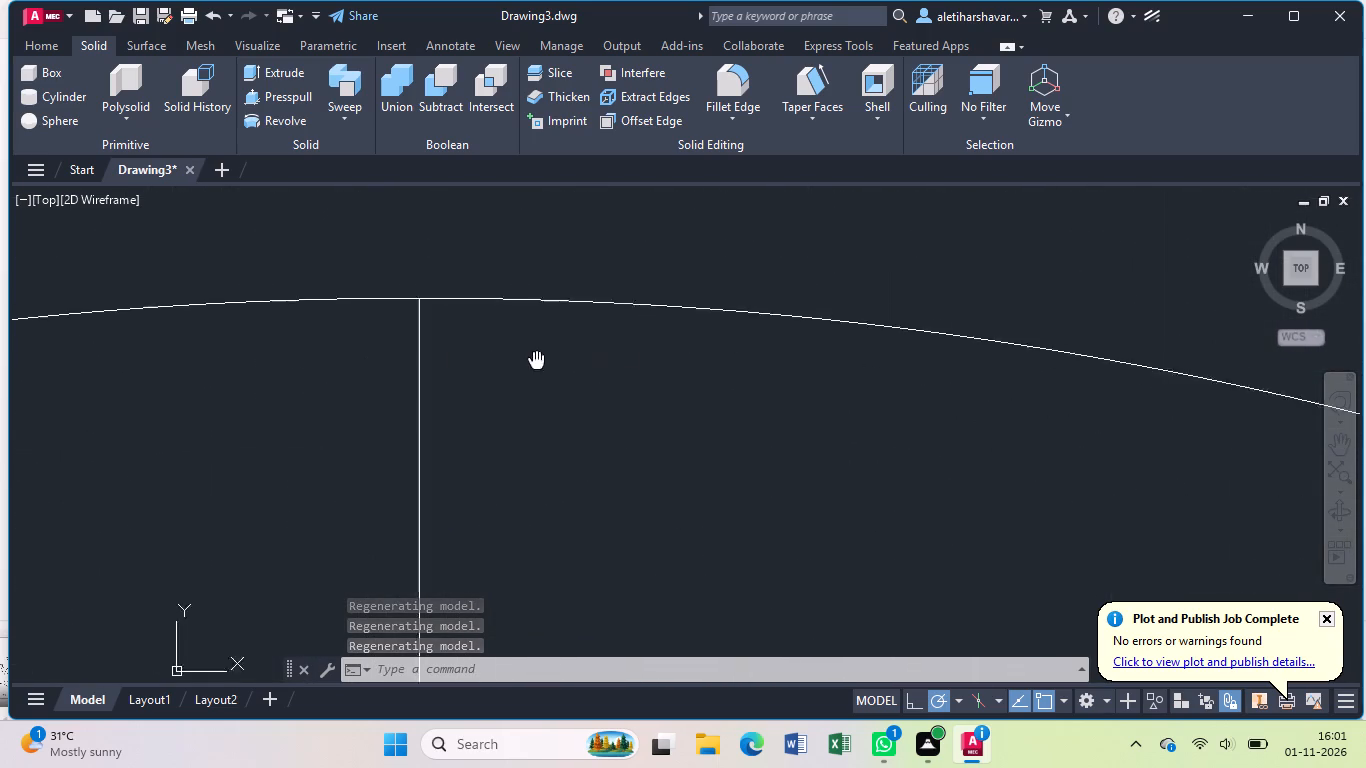
{"action": "middle_click_drag", "start_coordinate": [555, 360], "coordinate": [765, 338]}
{"action": "scroll", "coordinate": [638, 290], "scroll_direction": "up", "scroll_amount": 4}
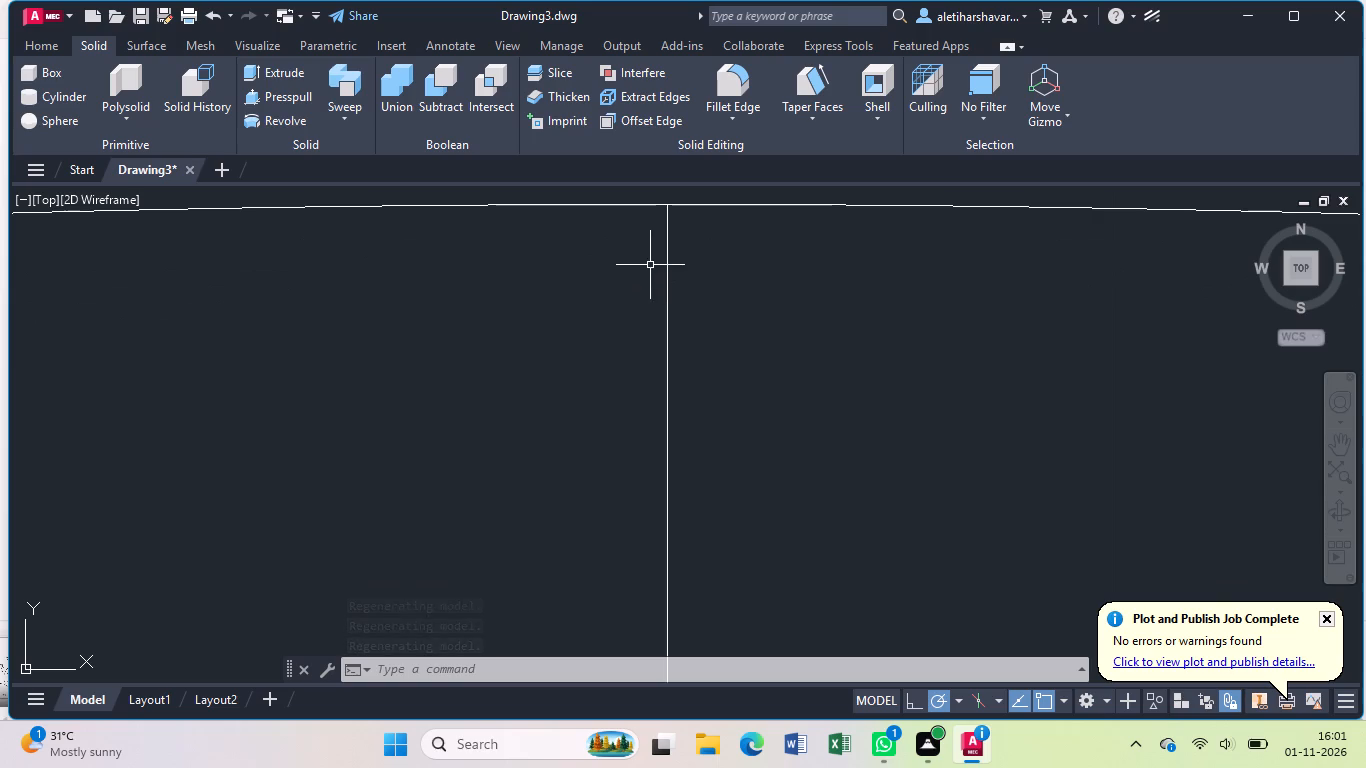
{"action": "left_click", "coordinate": [667, 218]}
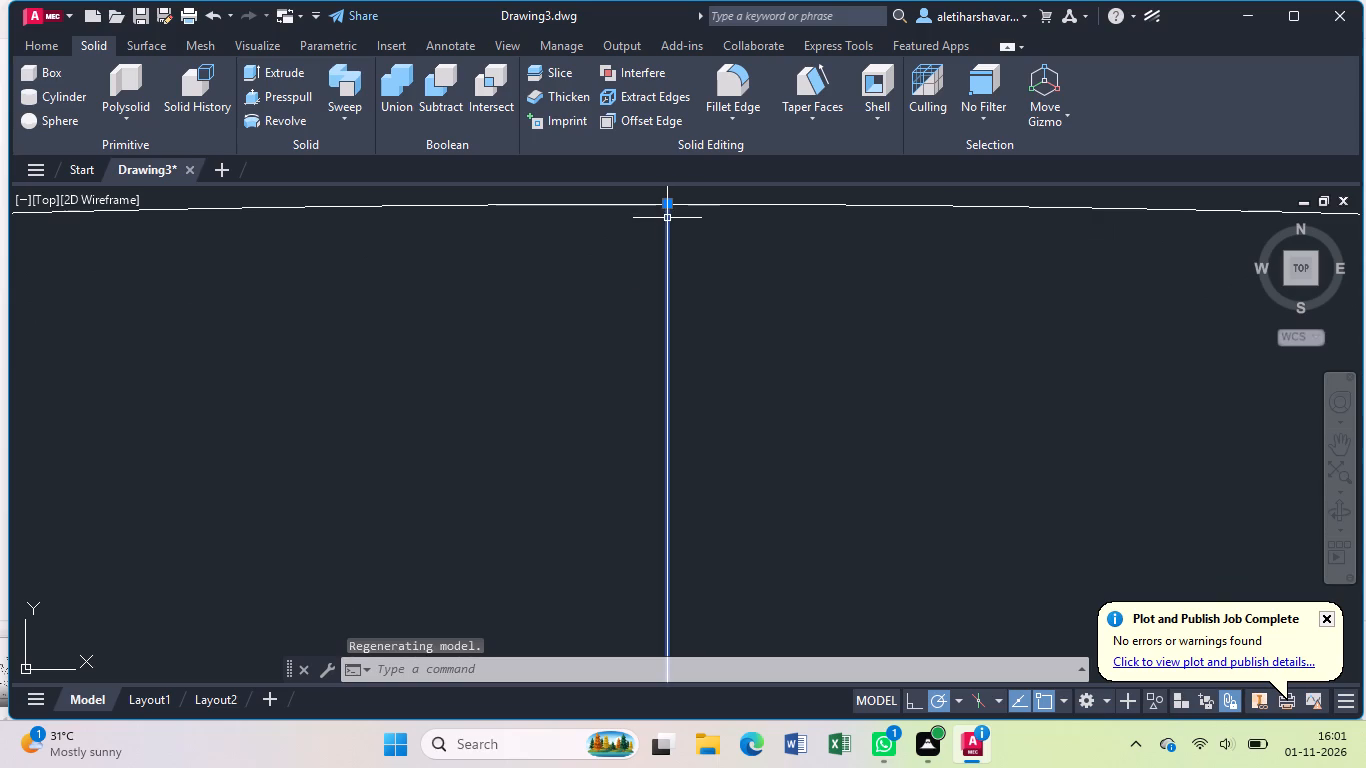
{"action": "left_click", "coordinate": [693, 205]}
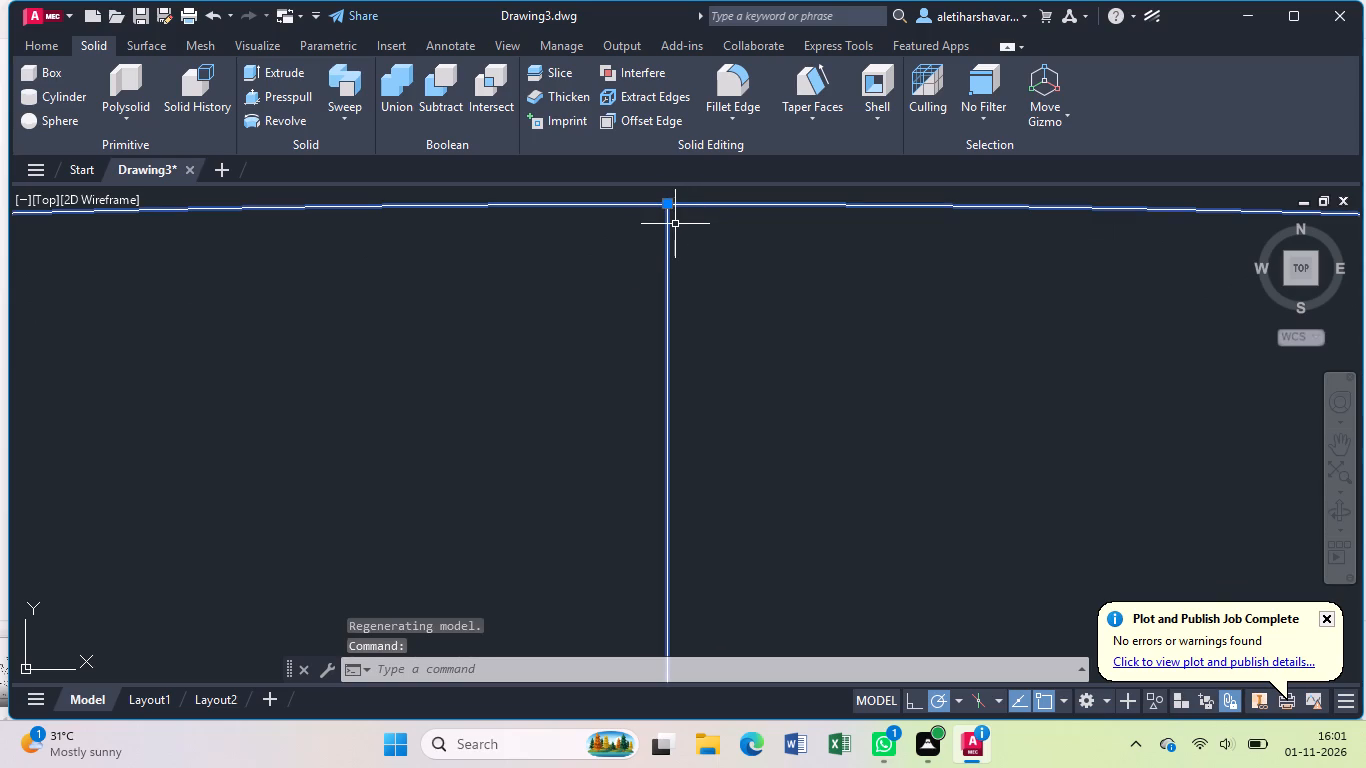
{"action": "key", "text": "Escape"}
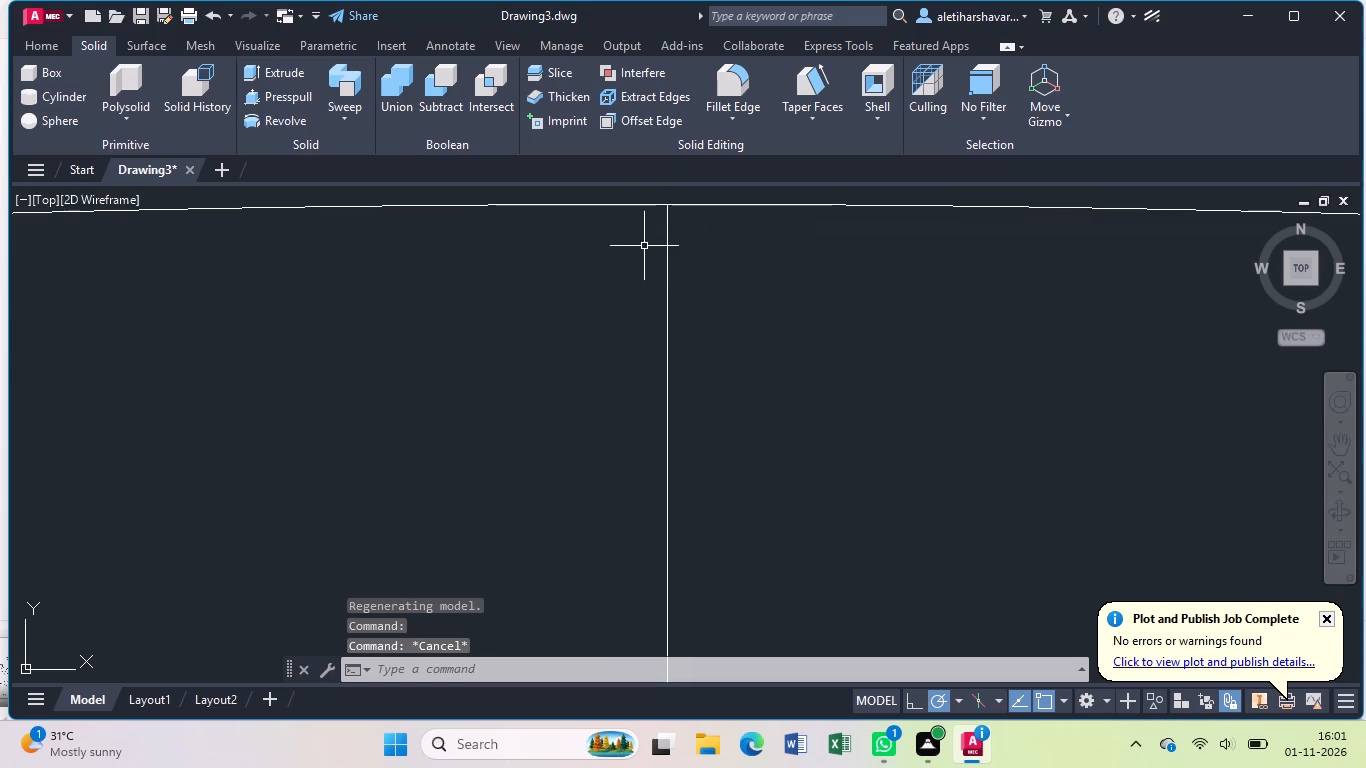
Draw a 35 mm line straight down from the centre line's upper end, continuing with a horizontal segment about 5 mm long to the right.
{"action": "key", "text": "l"}
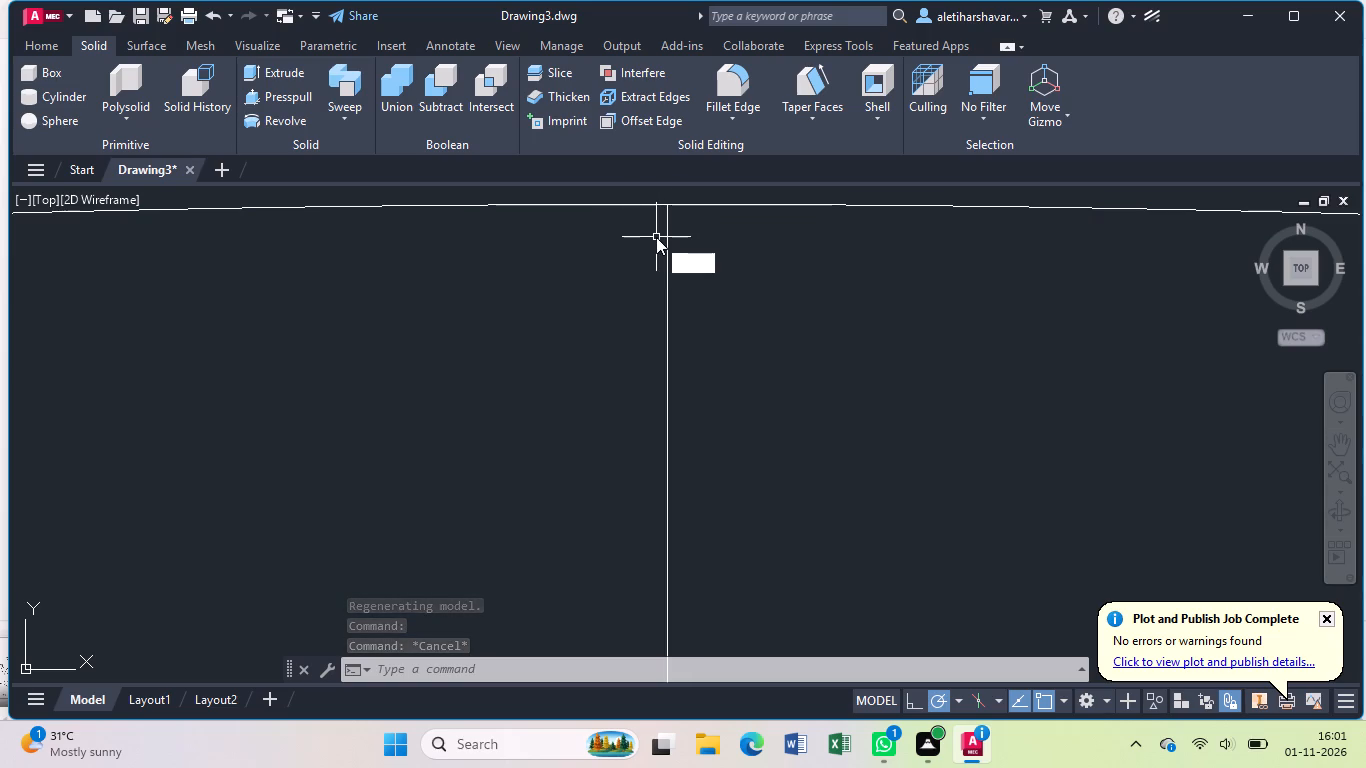
{"action": "key", "text": "Return"}
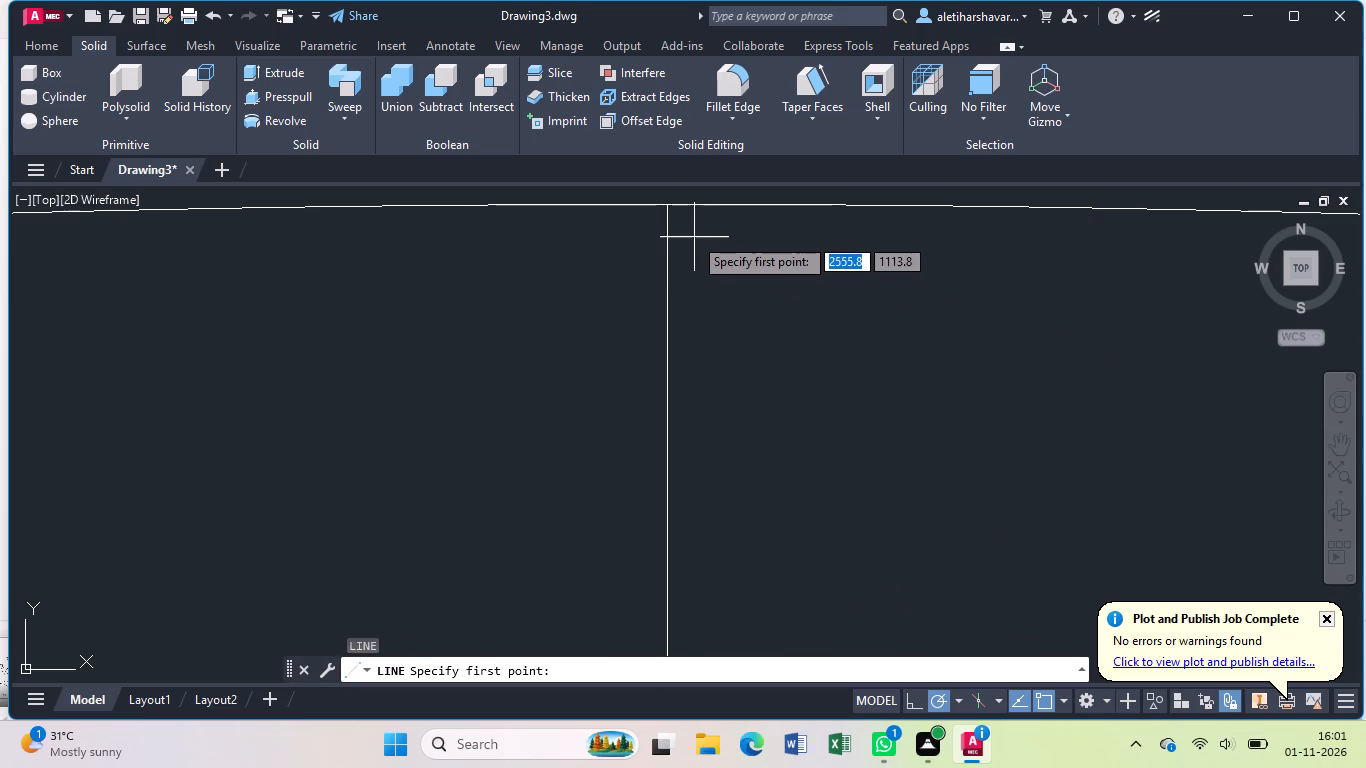
{"action": "left_click", "coordinate": [670, 205]}
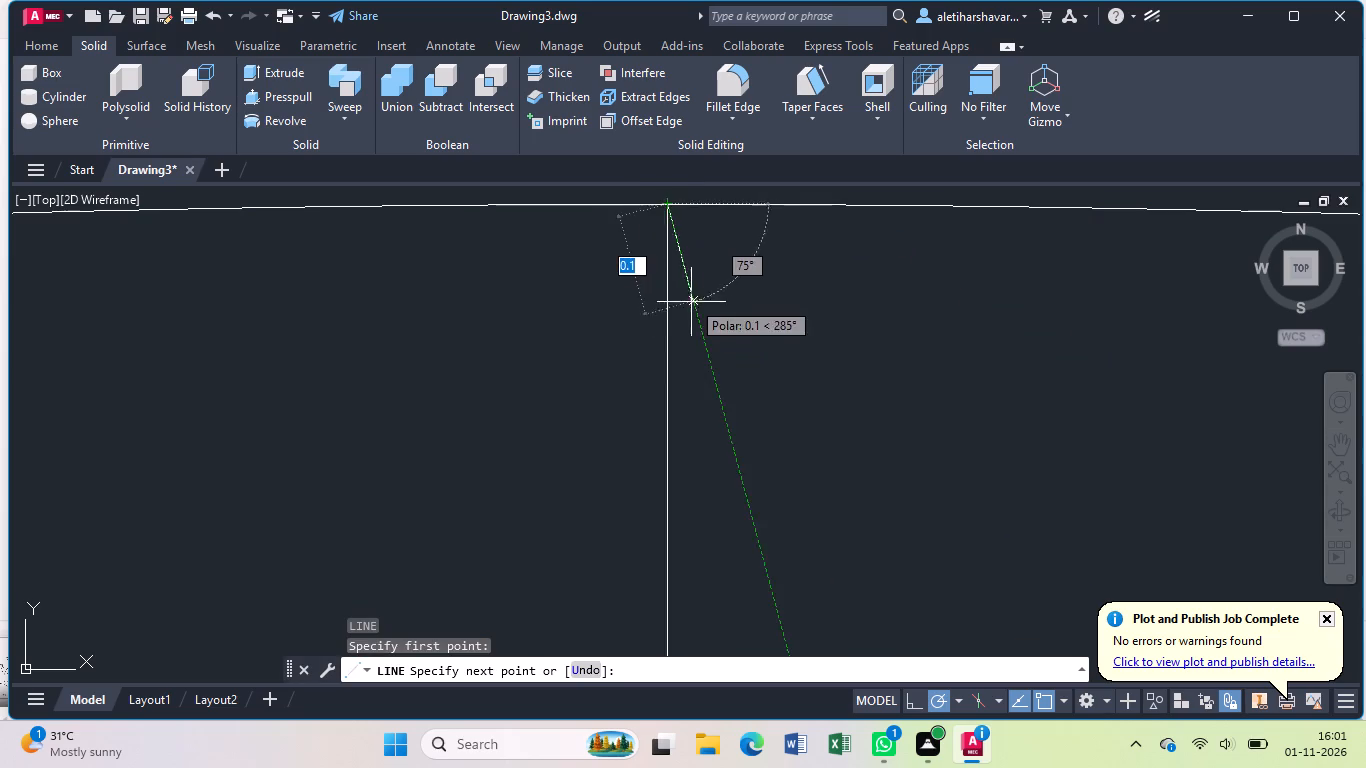
{"action": "scroll", "coordinate": [684, 376], "scroll_direction": "down", "scroll_amount": 3}
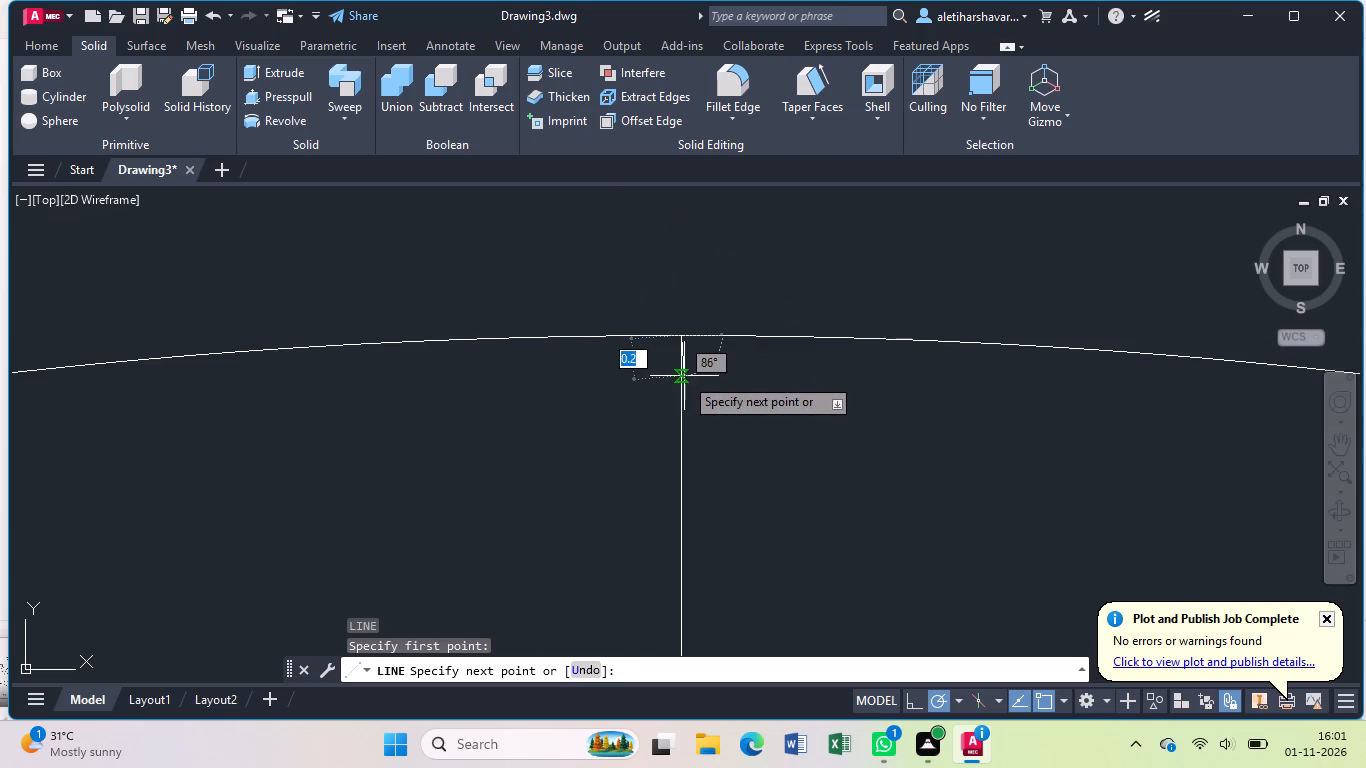
{"action": "middle_click_drag", "start_coordinate": [657, 516], "coordinate": [726, 248]}
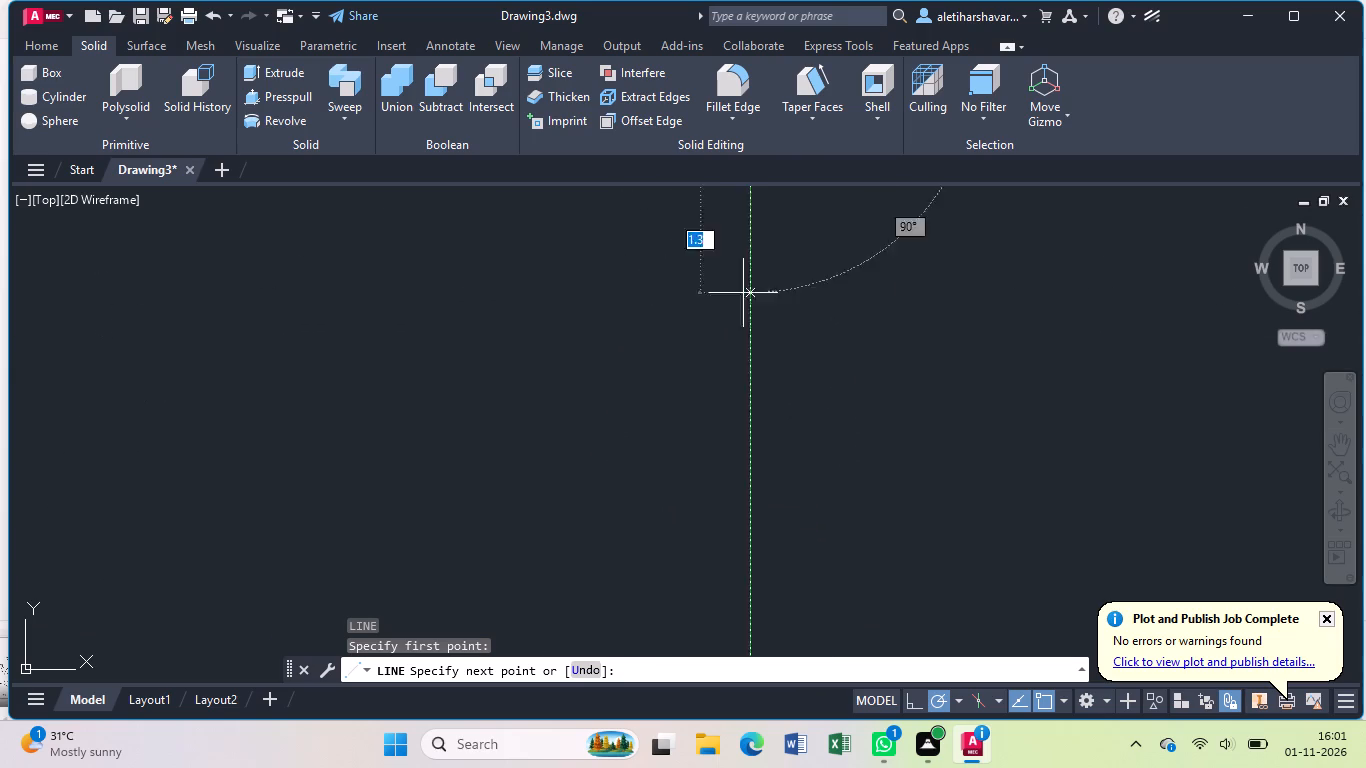
{"action": "scroll", "coordinate": [788, 491], "scroll_direction": "down", "scroll_amount": 6}
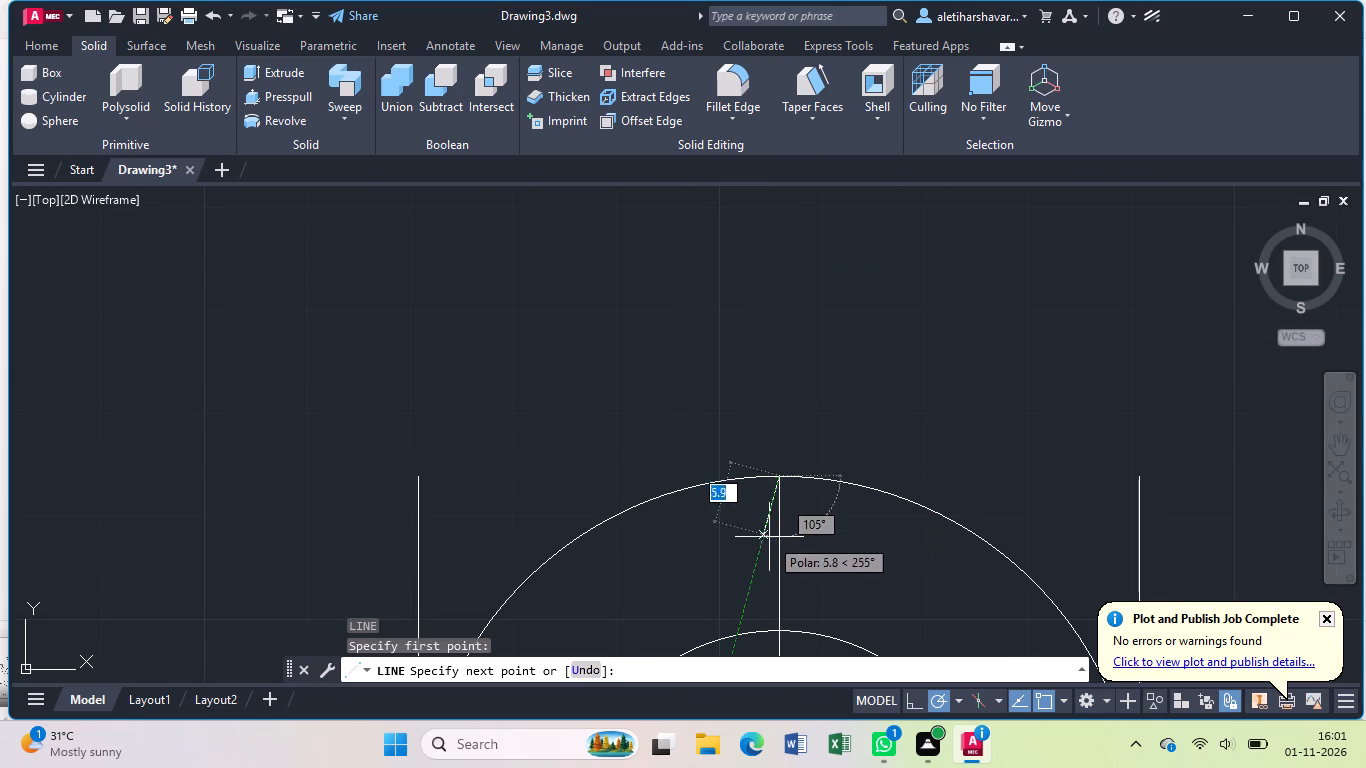
{"action": "middle_click_drag", "start_coordinate": [770, 551], "coordinate": [723, 232]}
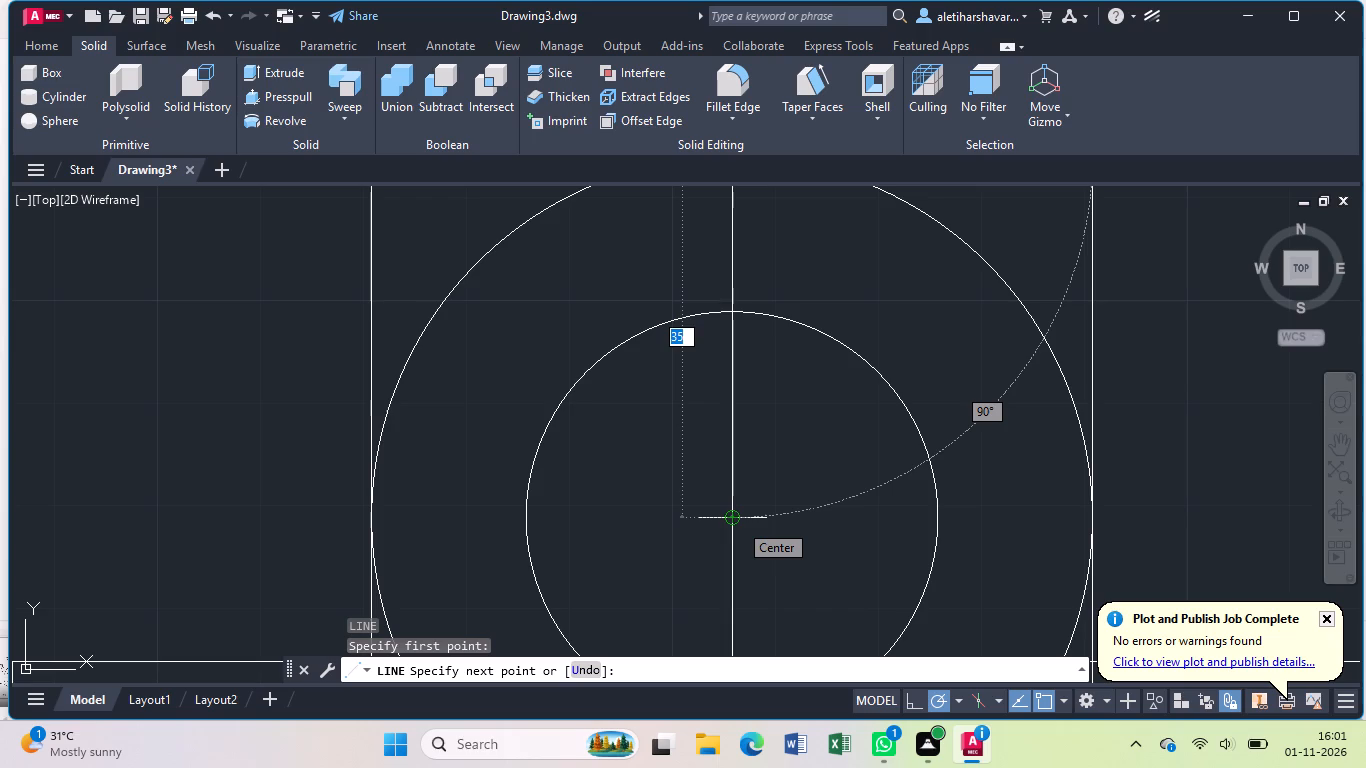
{"action": "type", "text": "35"}
{"action": "key", "text": "Return"}
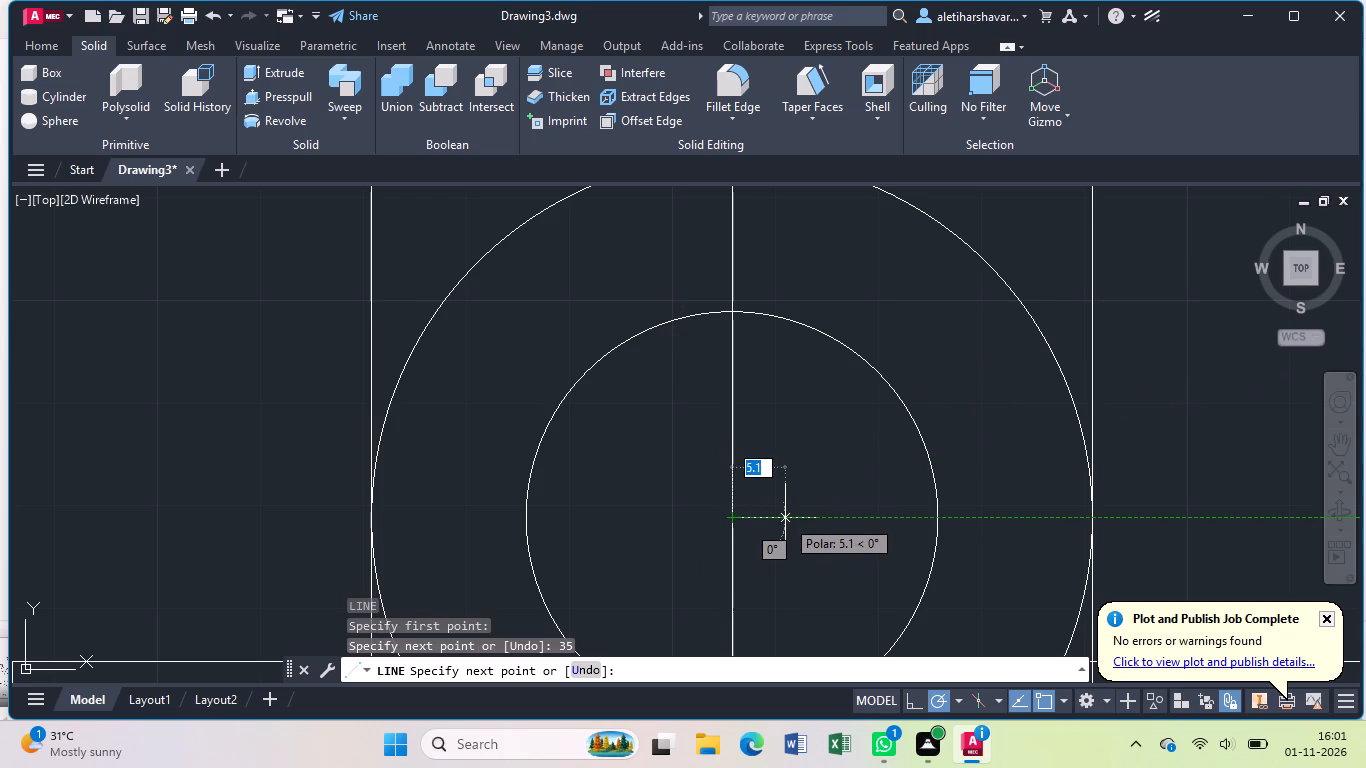
{"action": "left_click", "coordinate": [785, 518]}
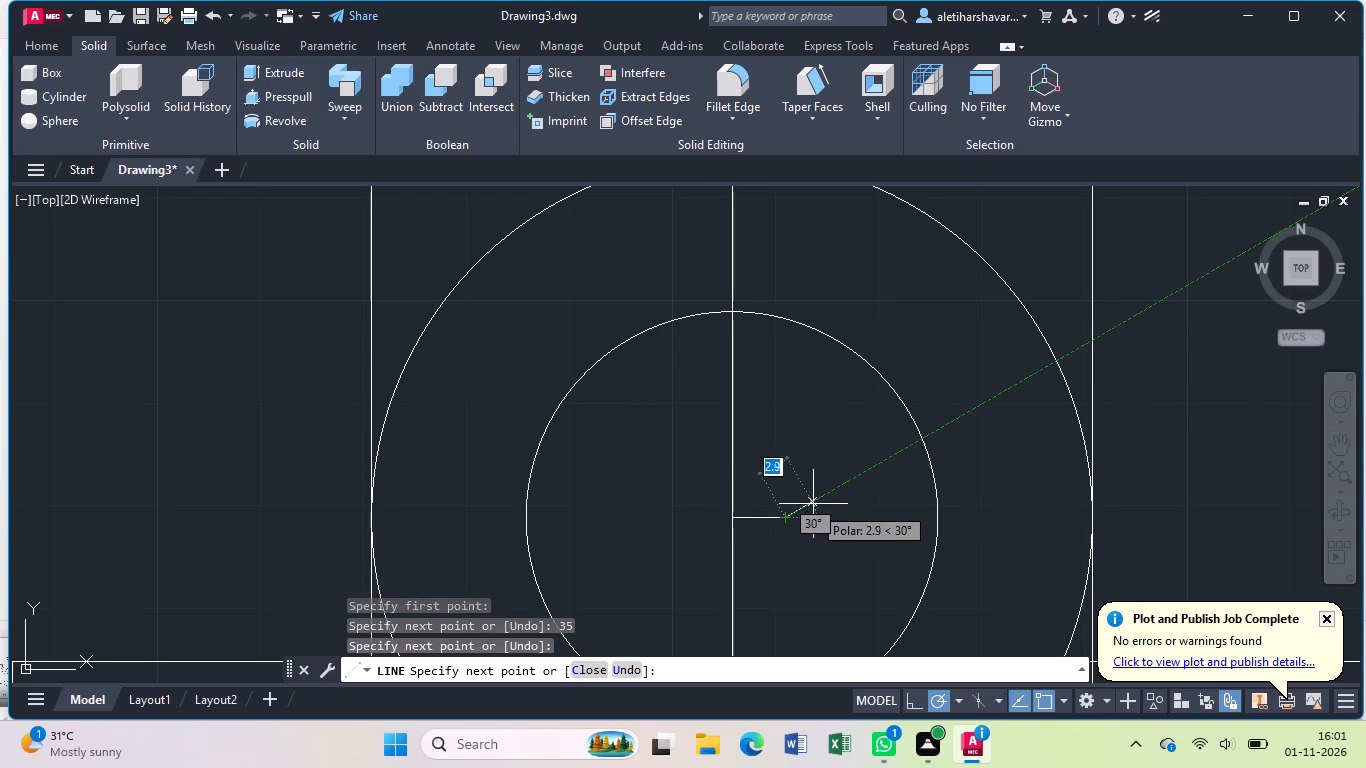
{"action": "key", "text": "Escape"}
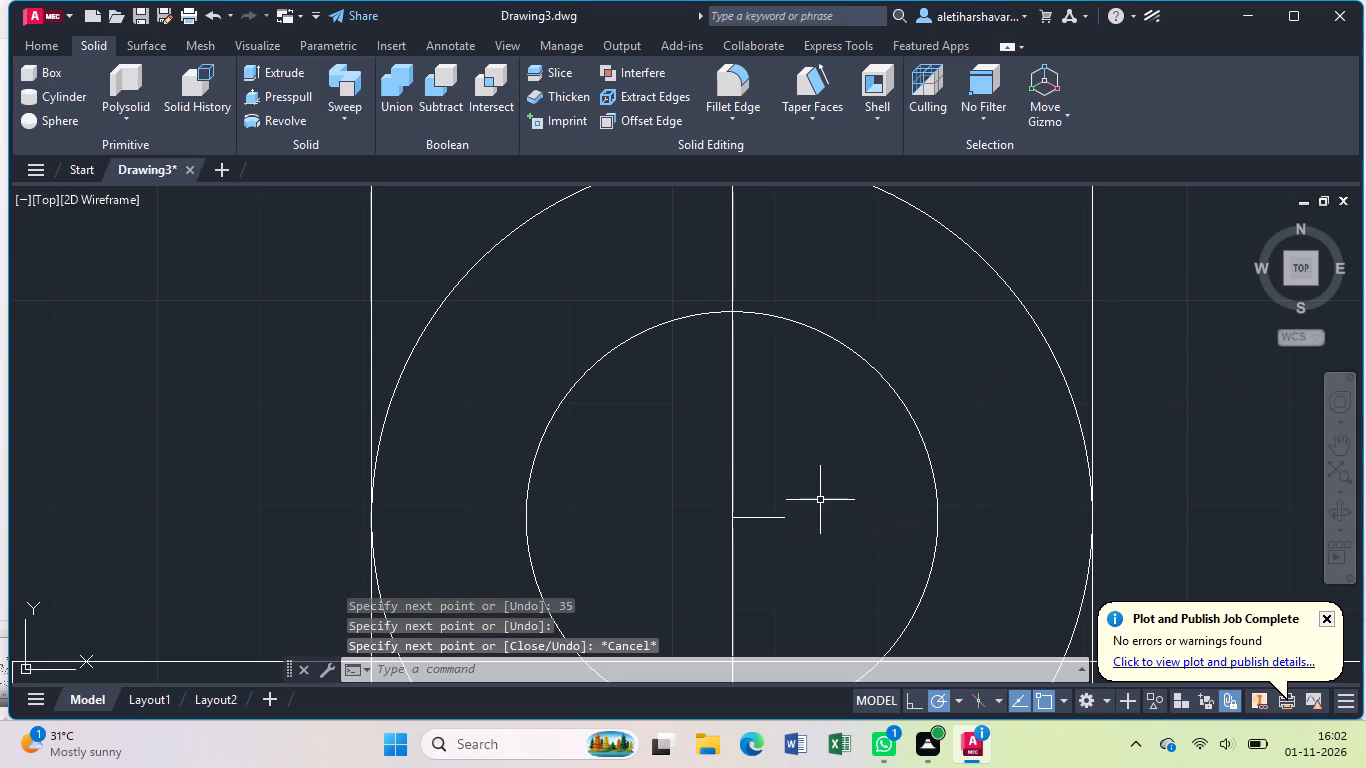
Move both concentric circles by their shared centre onto the lower end of the 35 mm vertical line.
{"action": "left_click", "coordinate": [863, 353]}
{"action": "left_click", "coordinate": [857, 368]}
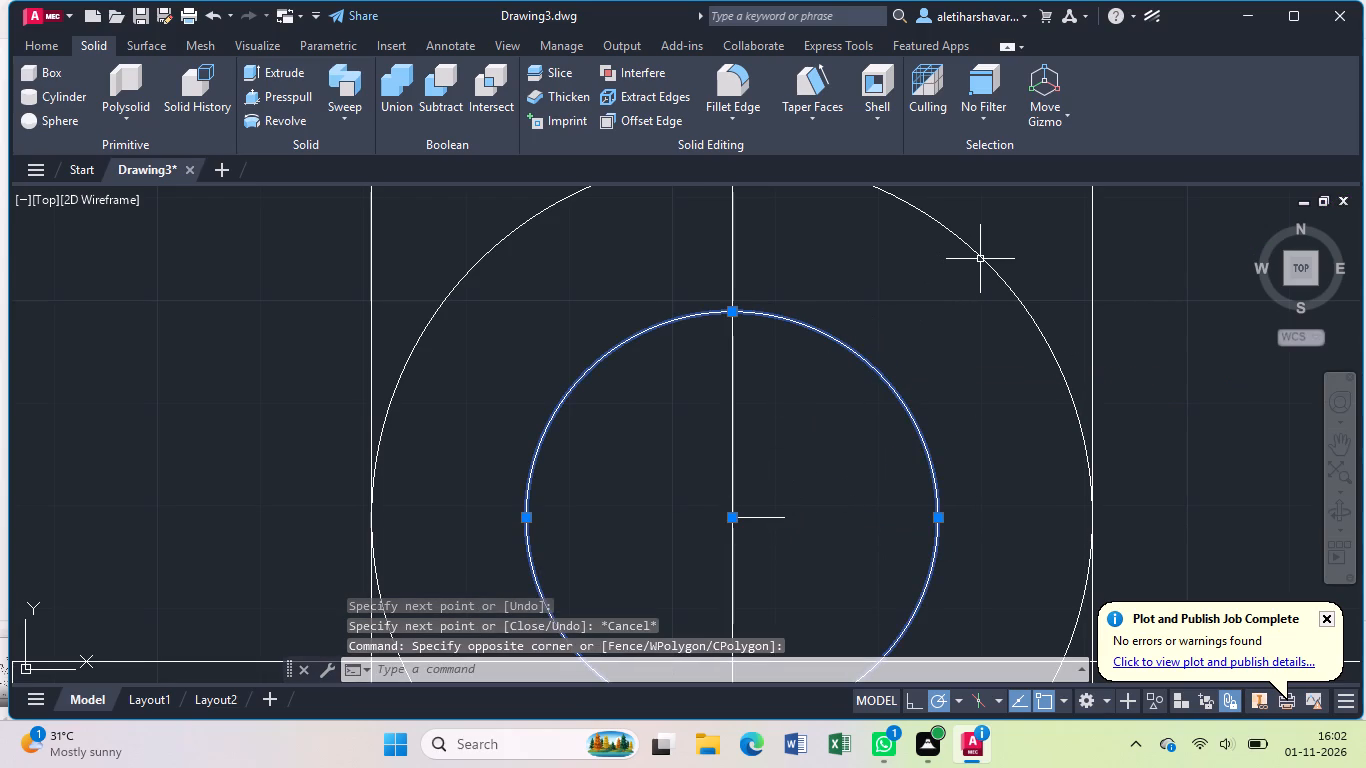
{"action": "left_click", "coordinate": [981, 259]}
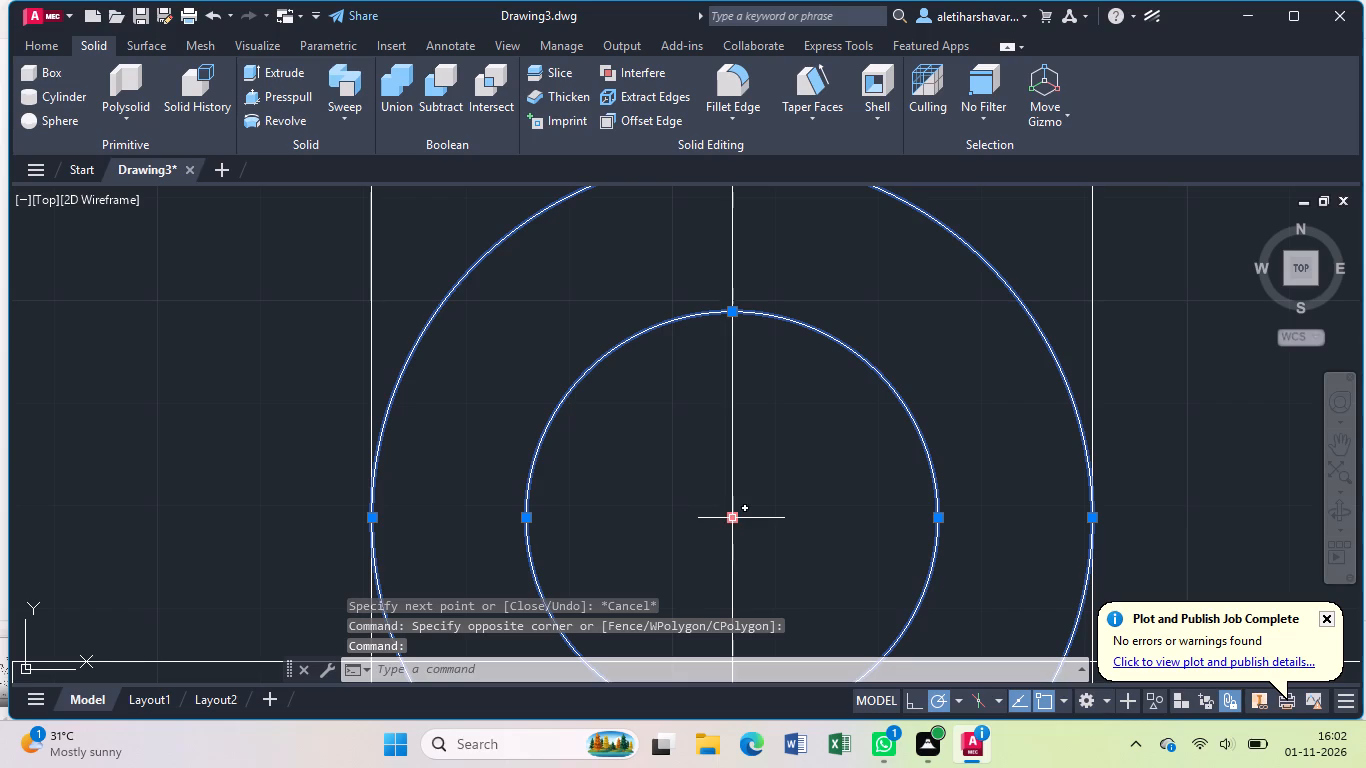
{"action": "type", "text": "mo"}
{"action": "key", "text": "Return"}
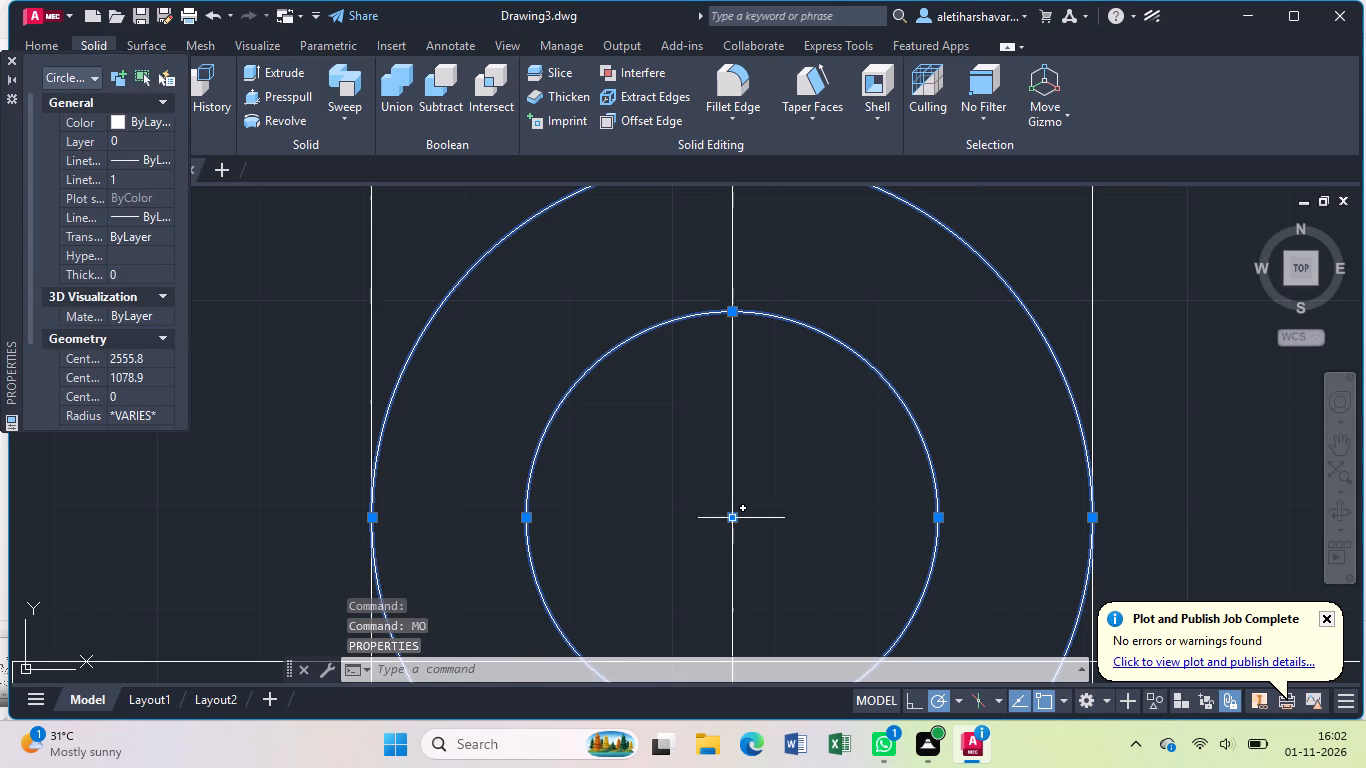
{"action": "left_click", "coordinate": [735, 517]}
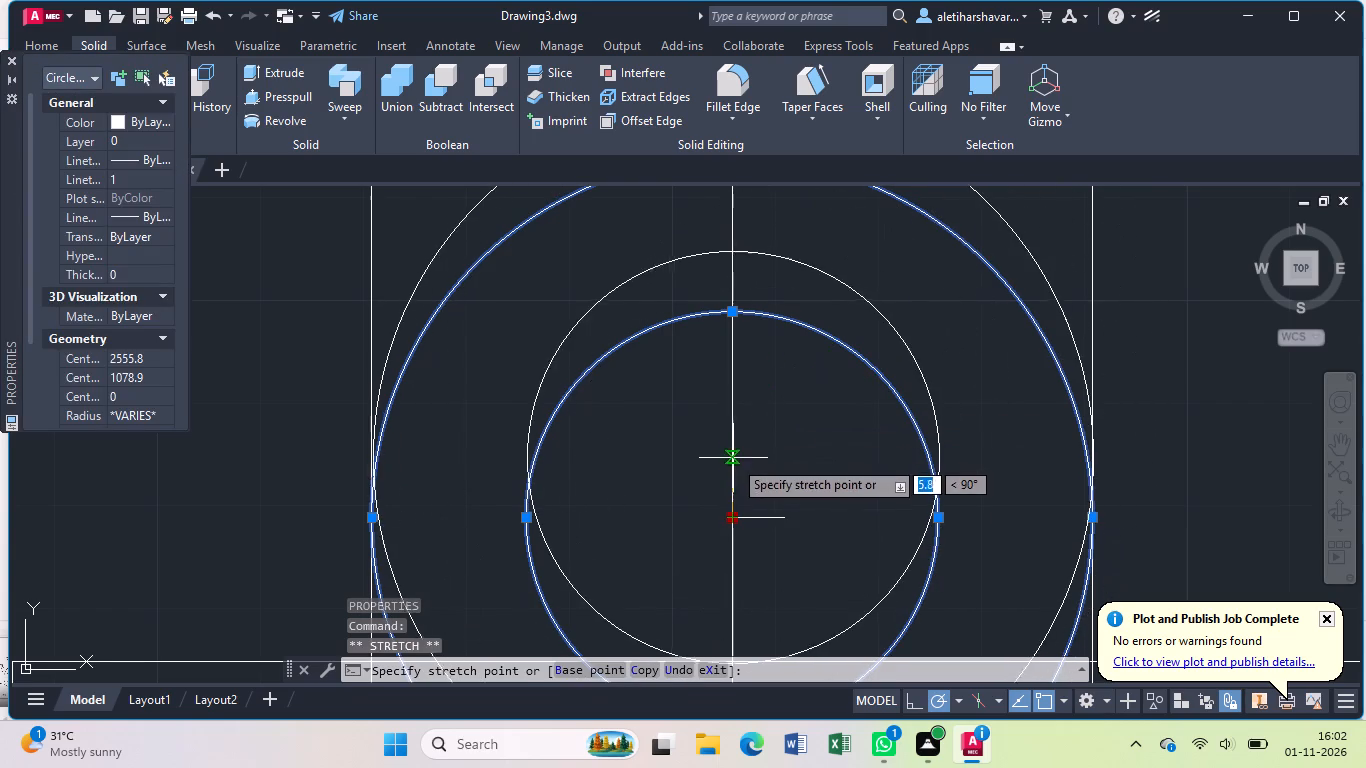
{"action": "scroll", "coordinate": [723, 514], "scroll_direction": "up", "scroll_amount": 5}
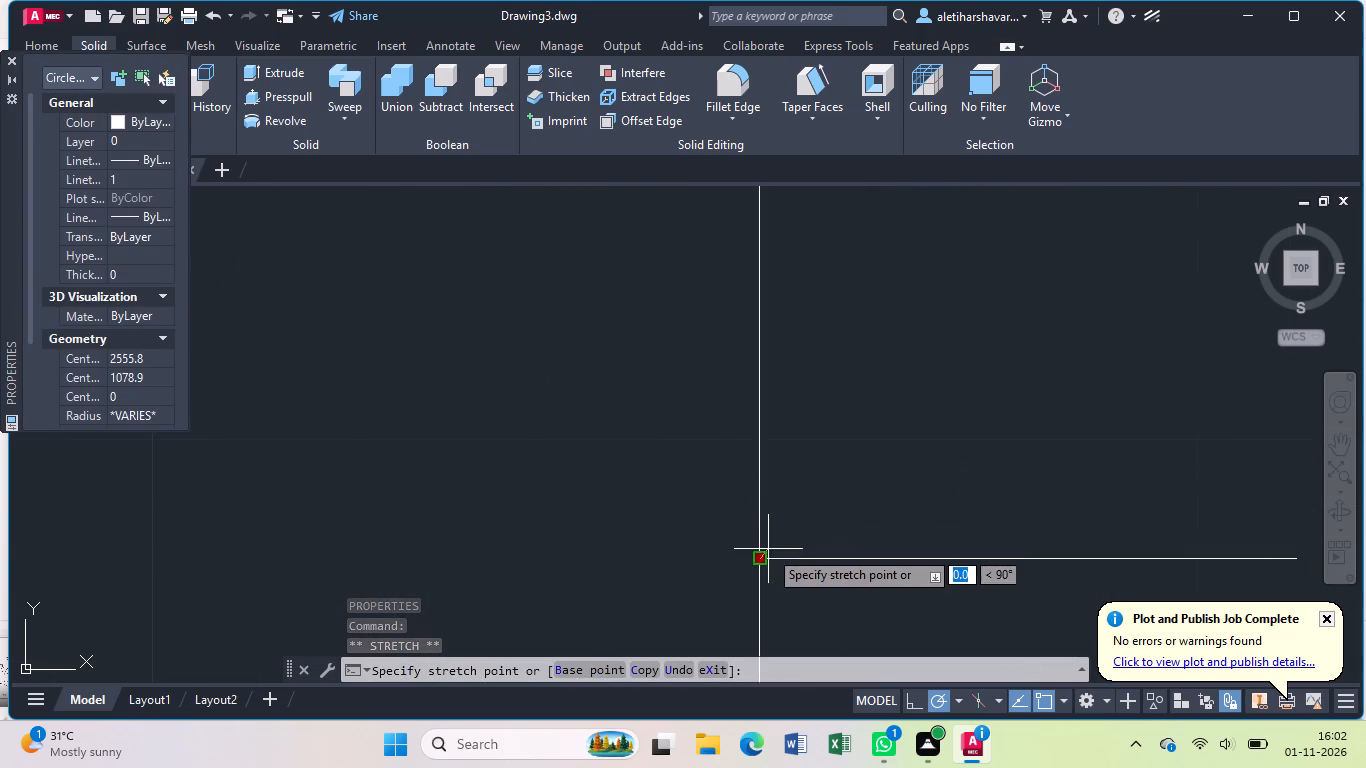
{"action": "left_click", "coordinate": [757, 558]}
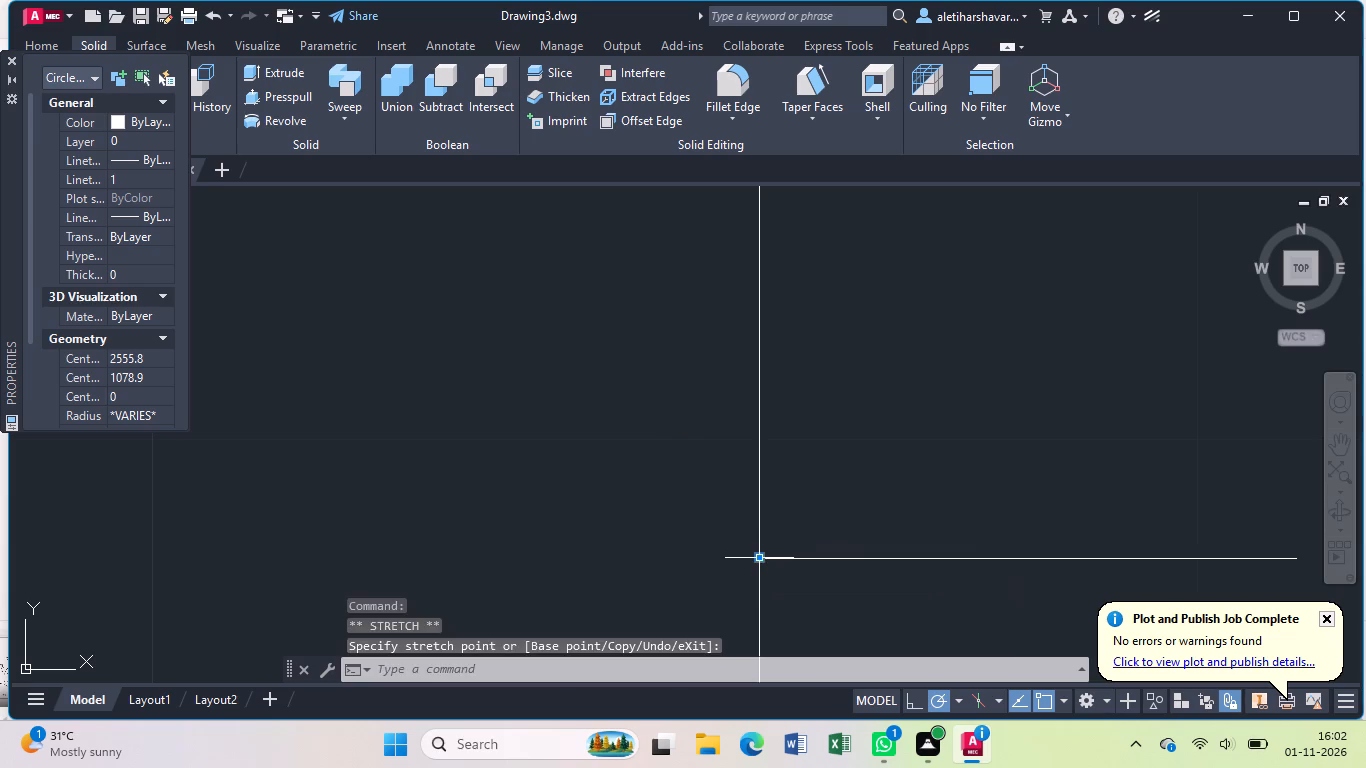
{"action": "key", "text": "Escape"}
Trim the upper ends of the two vertical side lines where they extend beyond their tangency with the outer circle.
{"action": "scroll", "coordinate": [771, 551], "scroll_direction": "down", "scroll_amount": 4}
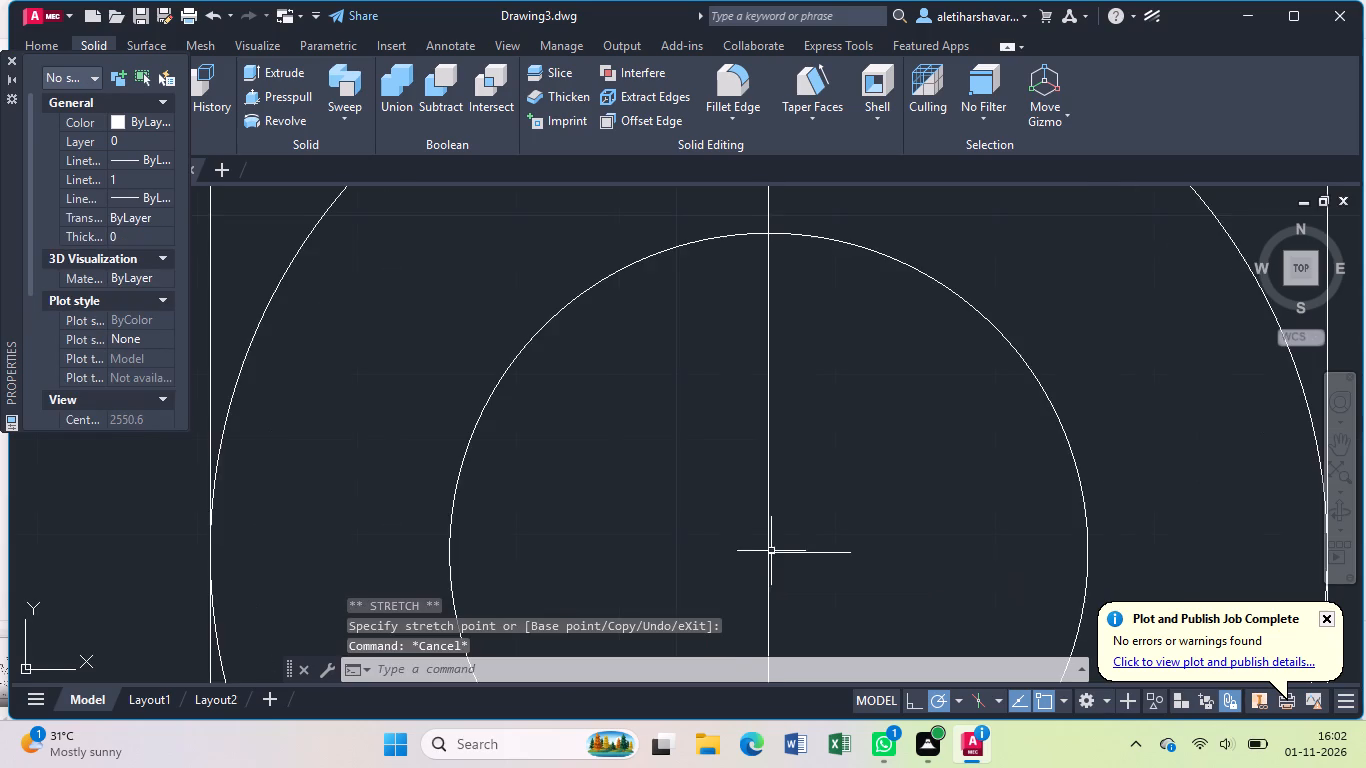
{"action": "scroll", "coordinate": [768, 552], "scroll_direction": "down", "scroll_amount": 3}
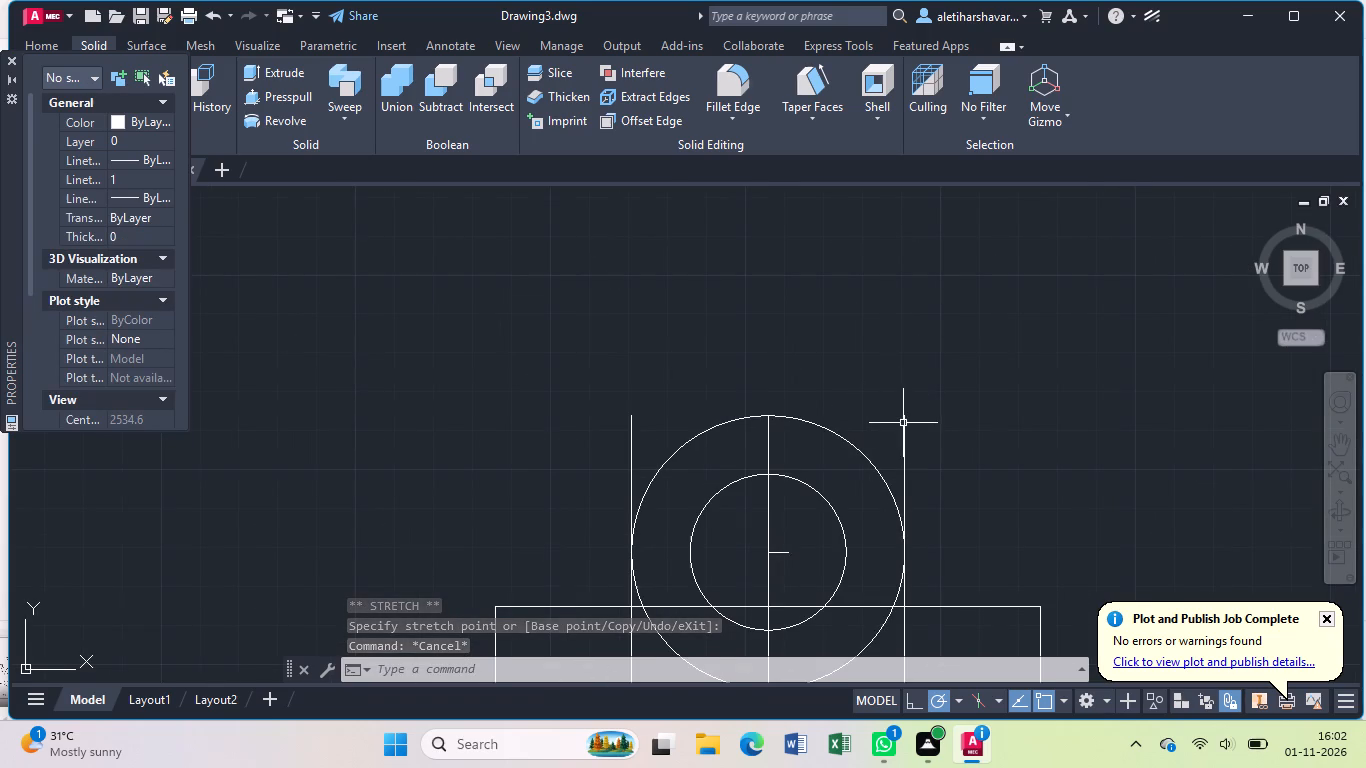
{"action": "type", "text": "tr"}
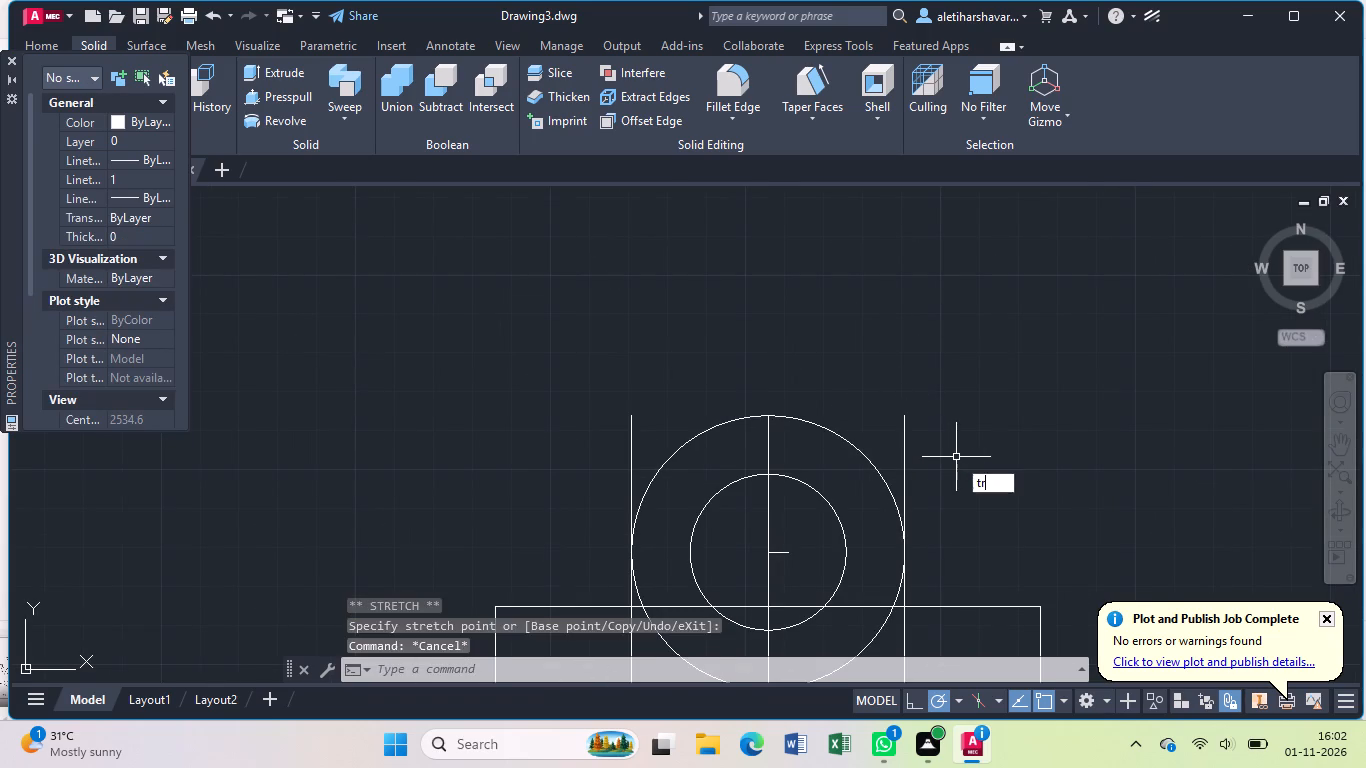
{"action": "key", "text": "Return"}
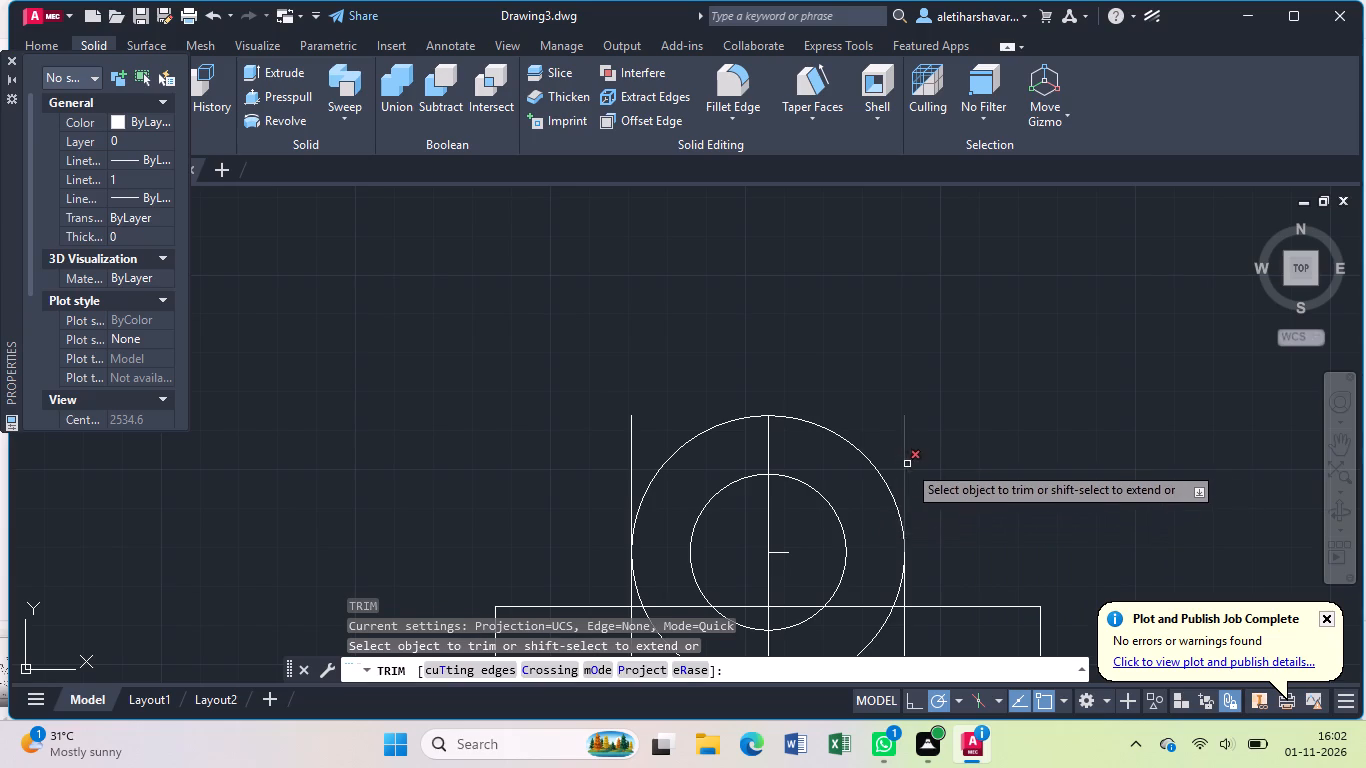
{"action": "left_click", "coordinate": [903, 466]}
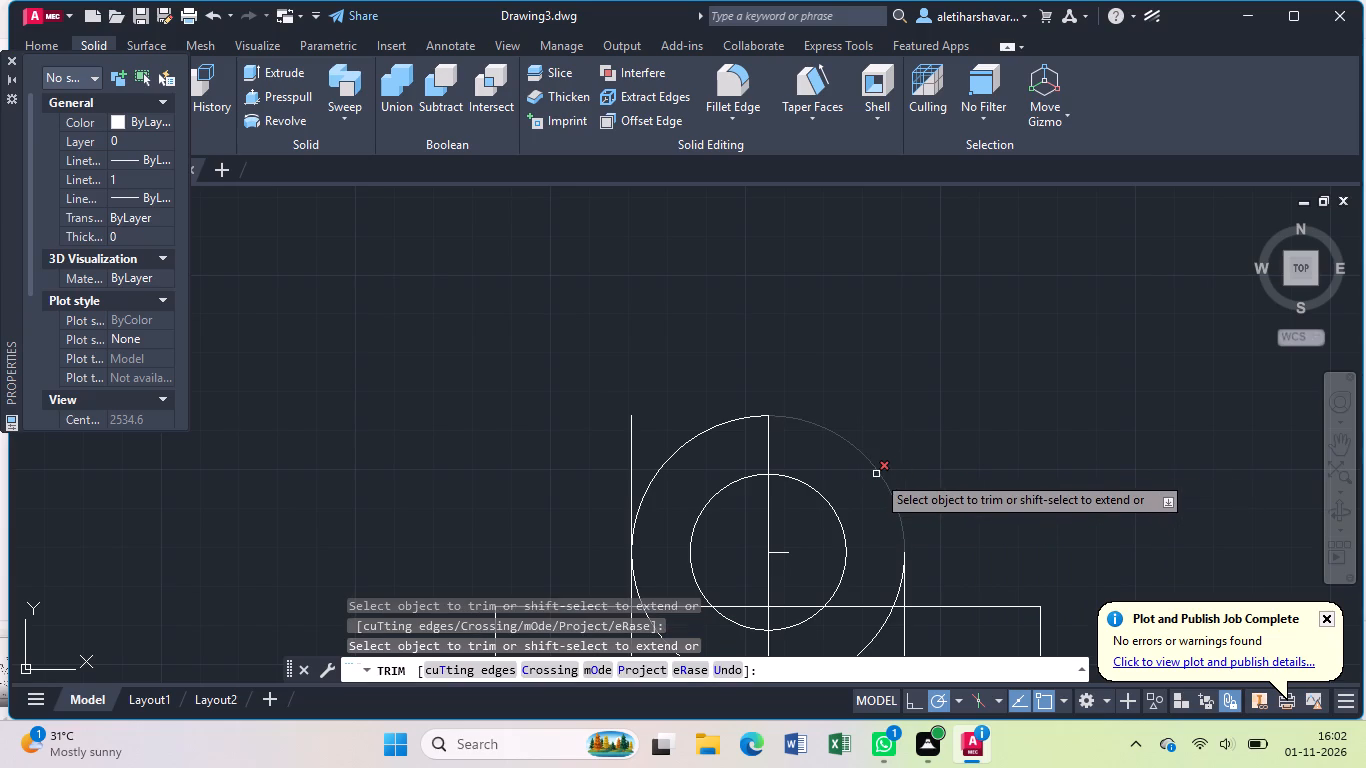
{"action": "left_click", "coordinate": [633, 432]}
Trim away the lower half of the outer circle between the two vertical side lines, leaving only the upper arc.
{"action": "scroll", "coordinate": [639, 431], "scroll_direction": "down", "scroll_amount": 2}
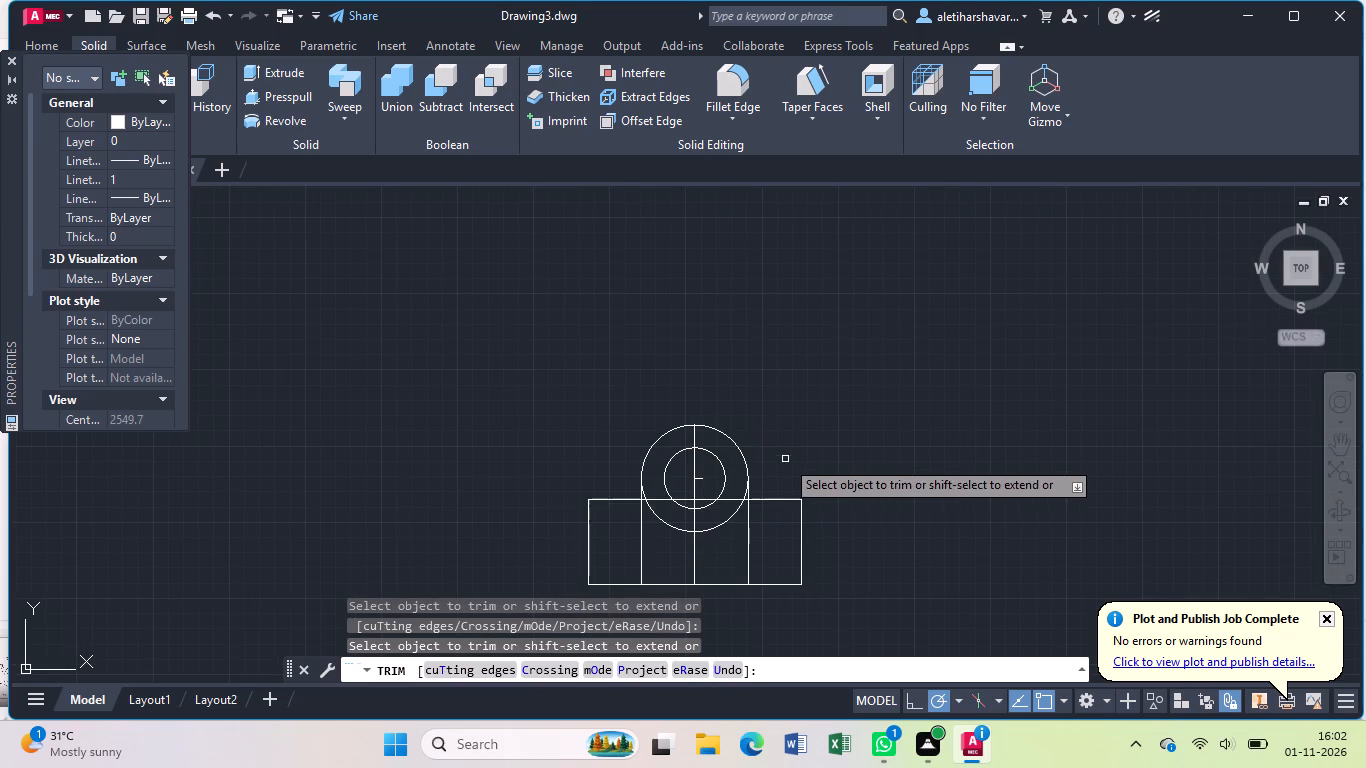
{"action": "left_click", "coordinate": [743, 494]}
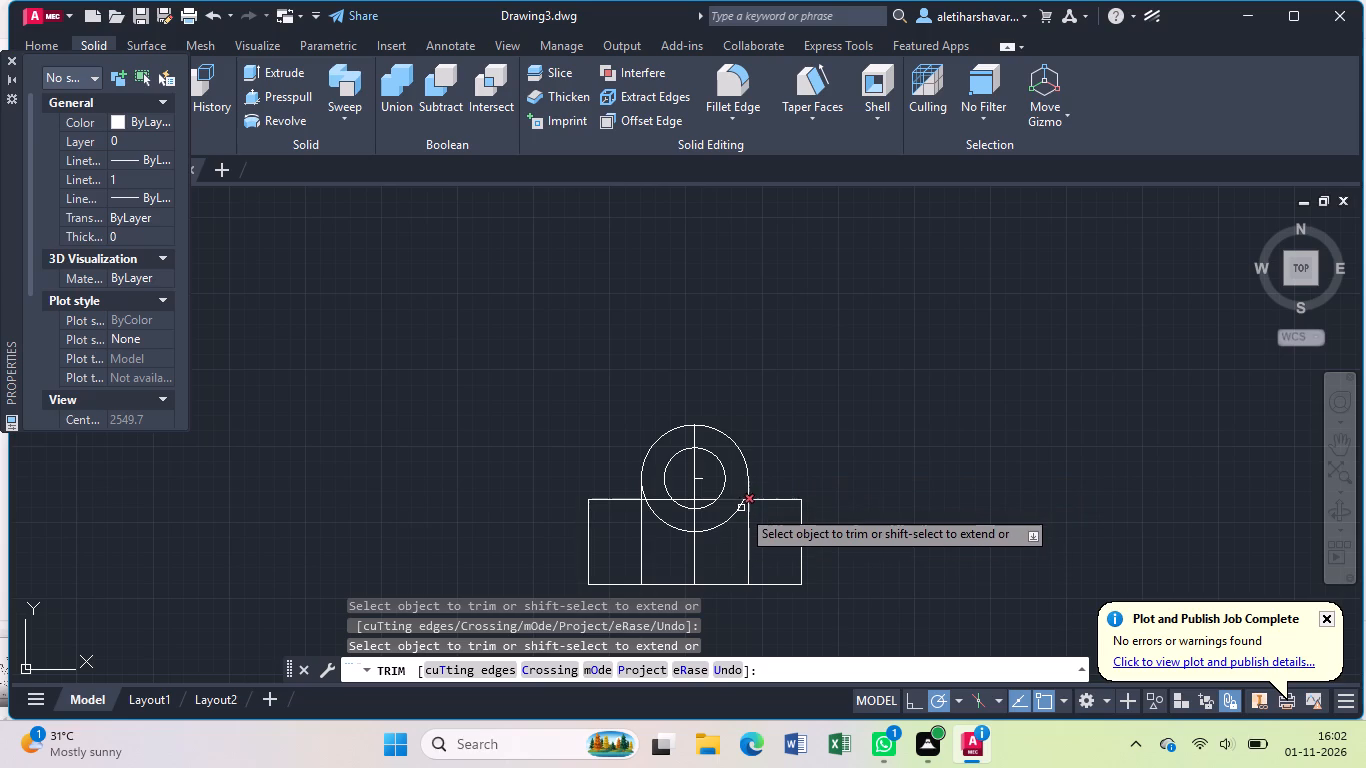
{"action": "left_click", "coordinate": [739, 509]}
{"action": "left_click", "coordinate": [665, 527]}
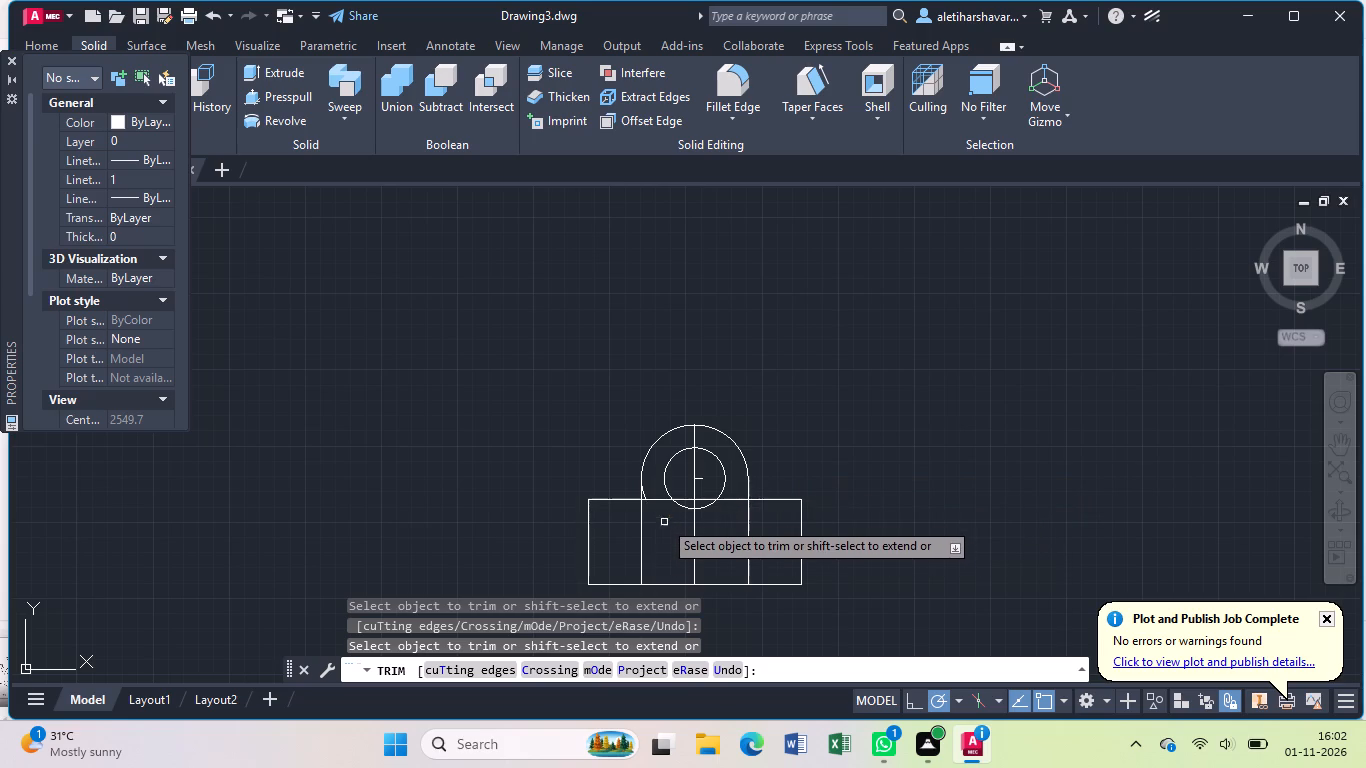
{"action": "scroll", "coordinate": [649, 493], "scroll_direction": "up", "scroll_amount": 1}
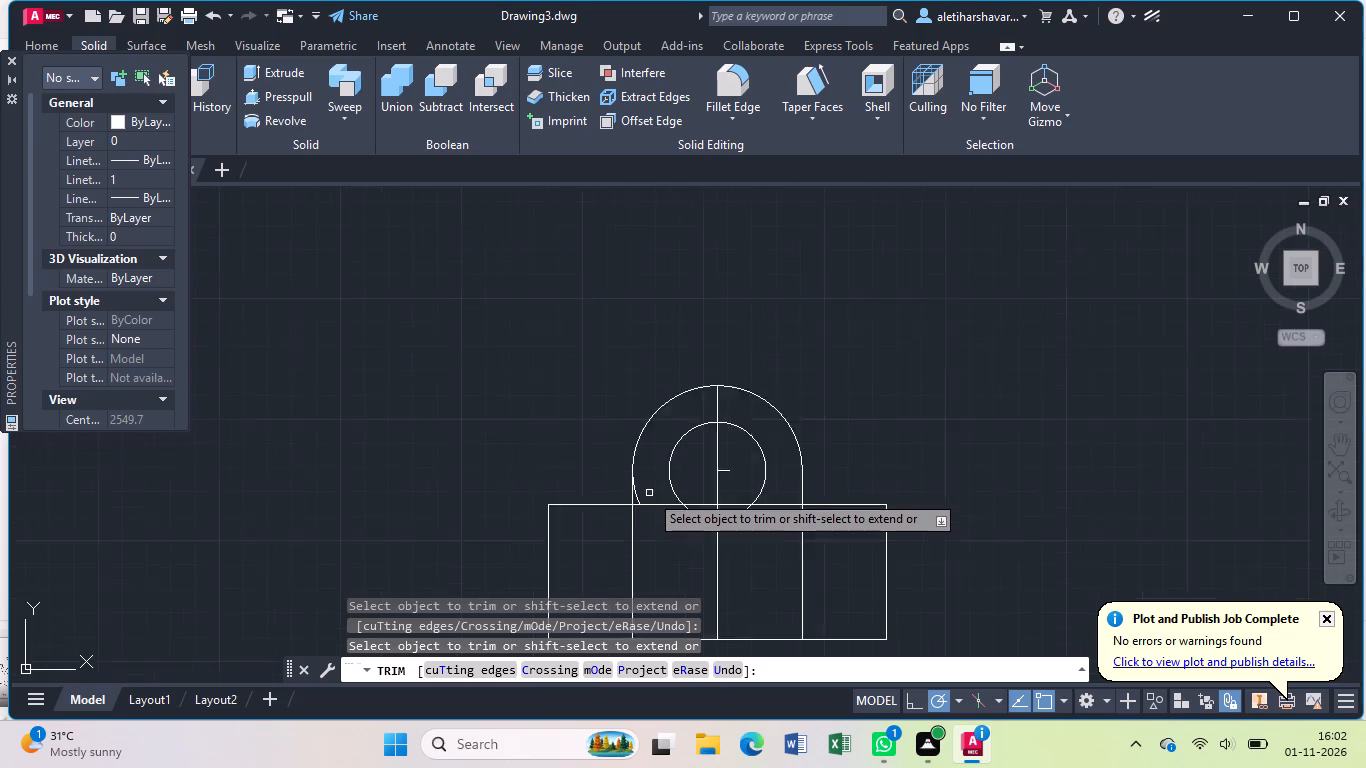
{"action": "scroll", "coordinate": [649, 493], "scroll_direction": "up", "scroll_amount": 1}
{"action": "left_click", "coordinate": [630, 505]}
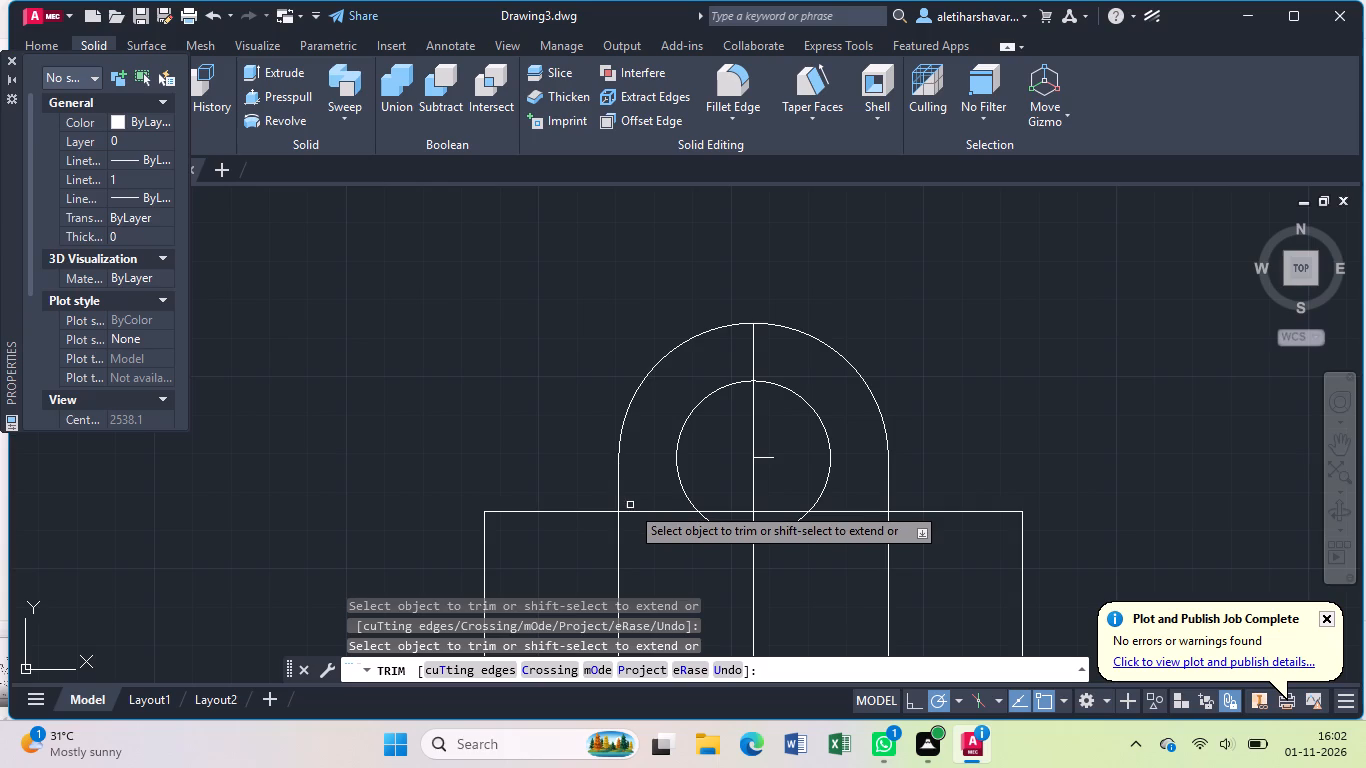
{"action": "key", "text": "Escape"}
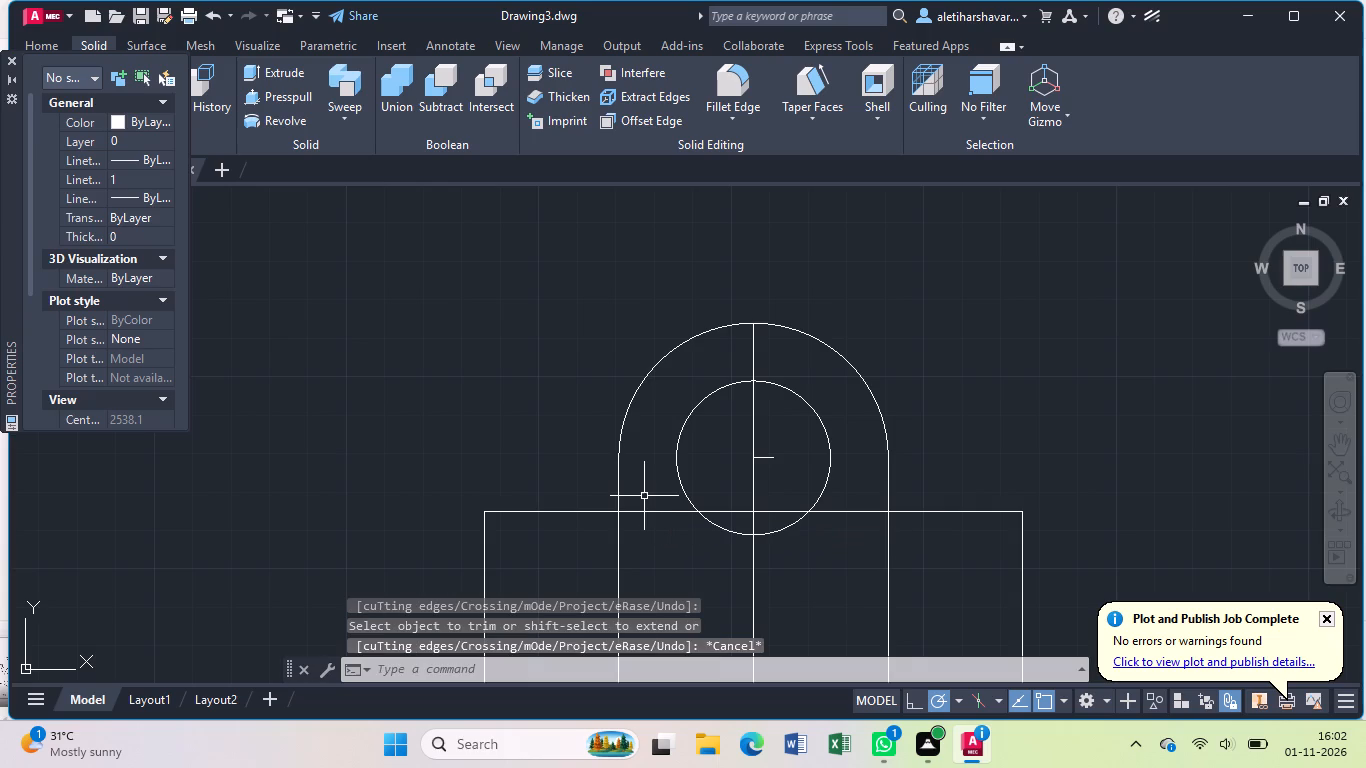
Fillet the base's top edge to the left side of the rounded upright with a 14 mm radius, without placing a radius dimension.
{"action": "key", "text": "f"}
{"action": "key", "text": "Return"}
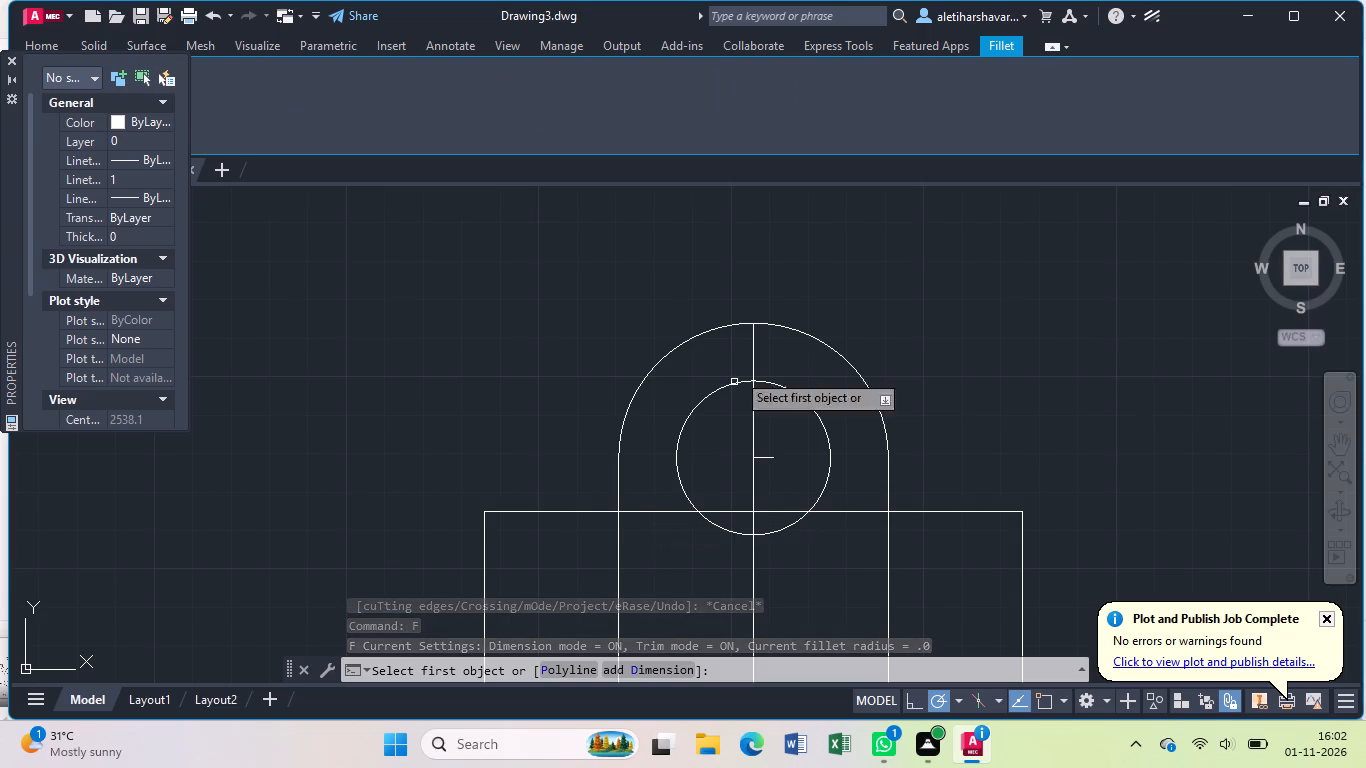
{"action": "left_click", "coordinate": [15, 61]}
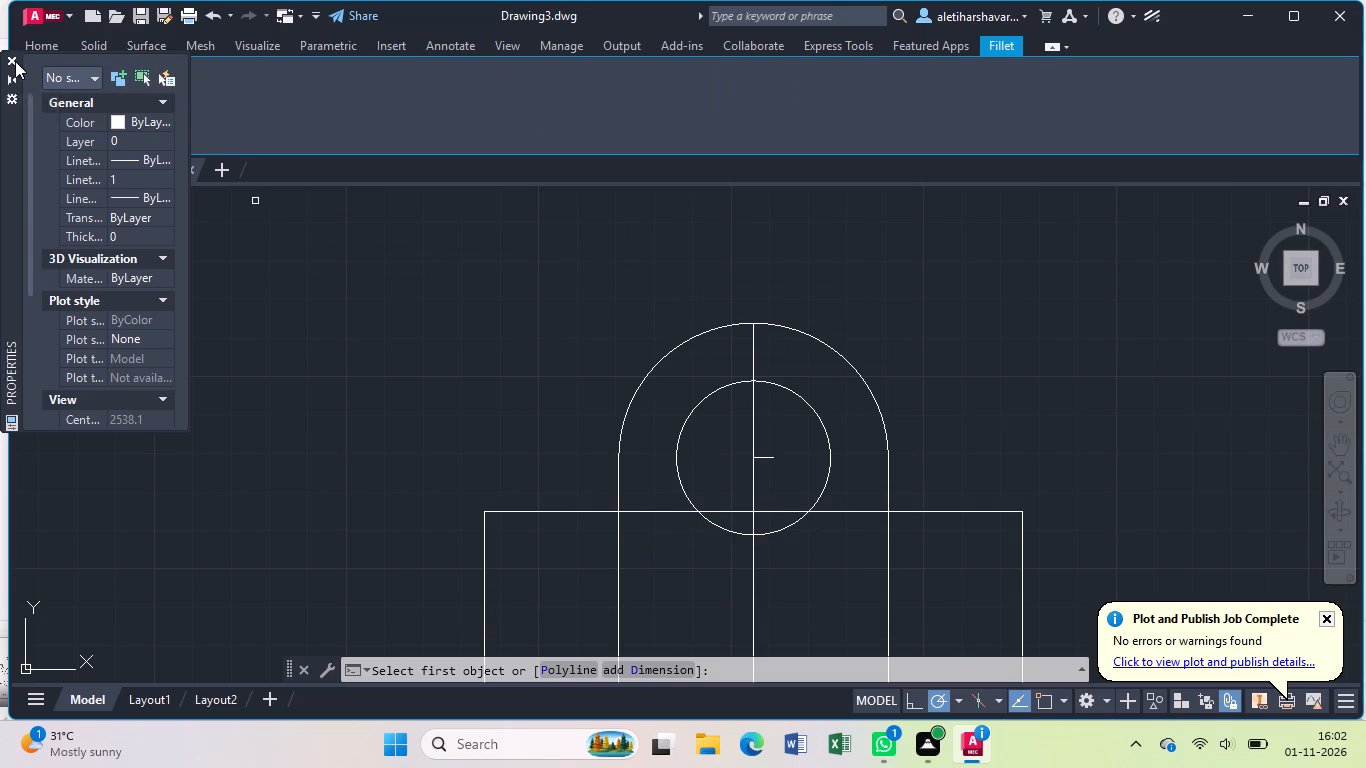
{"action": "left_click", "coordinate": [74, 78]}
{"action": "key", "text": "BackSpace"}
{"action": "type", "text": "\\14"}
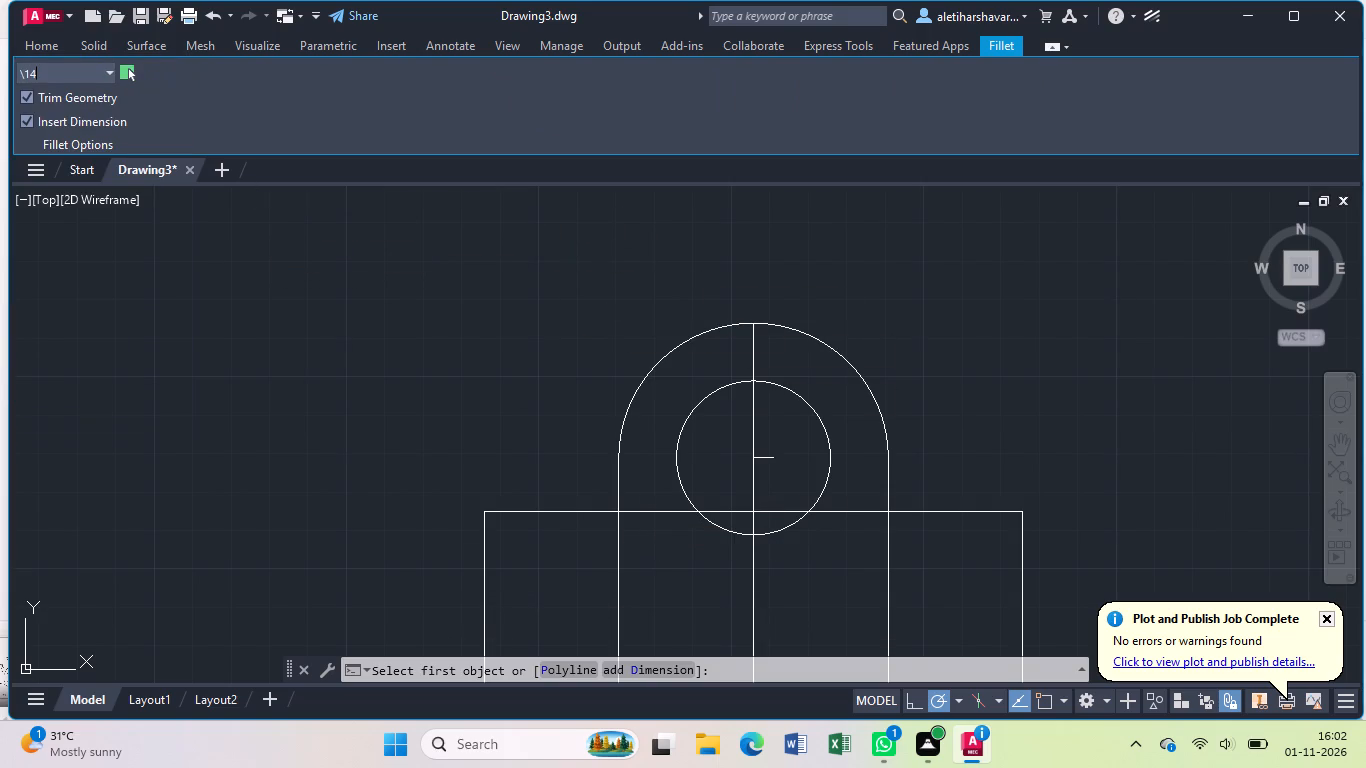
{"action": "key", "text": "BackSpace"}
{"action": "key", "text": "BackSpace"}
{"action": "key", "text": "BackSpace"}
{"action": "type", "text": "14"}
{"action": "key", "text": "Return"}
{"action": "left_click", "coordinate": [599, 511]}
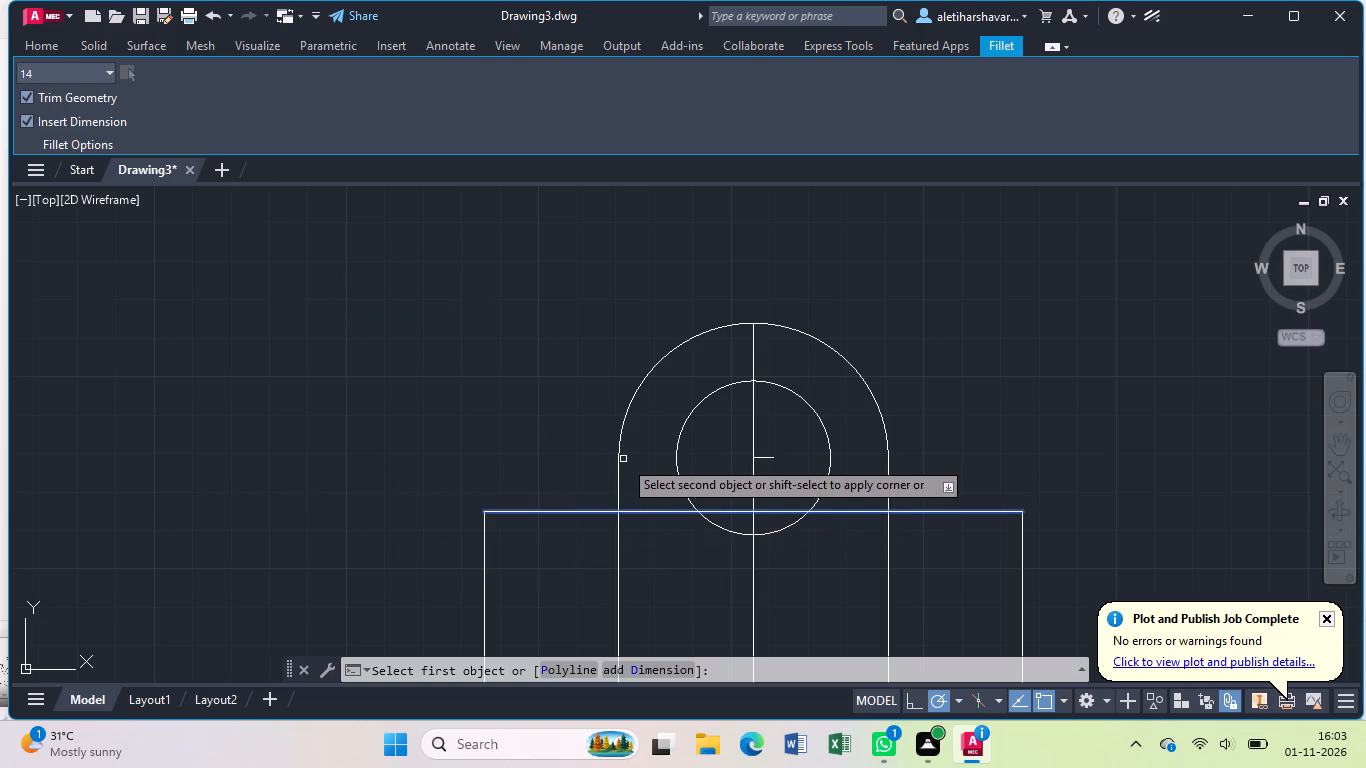
{"action": "left_click", "coordinate": [619, 447]}
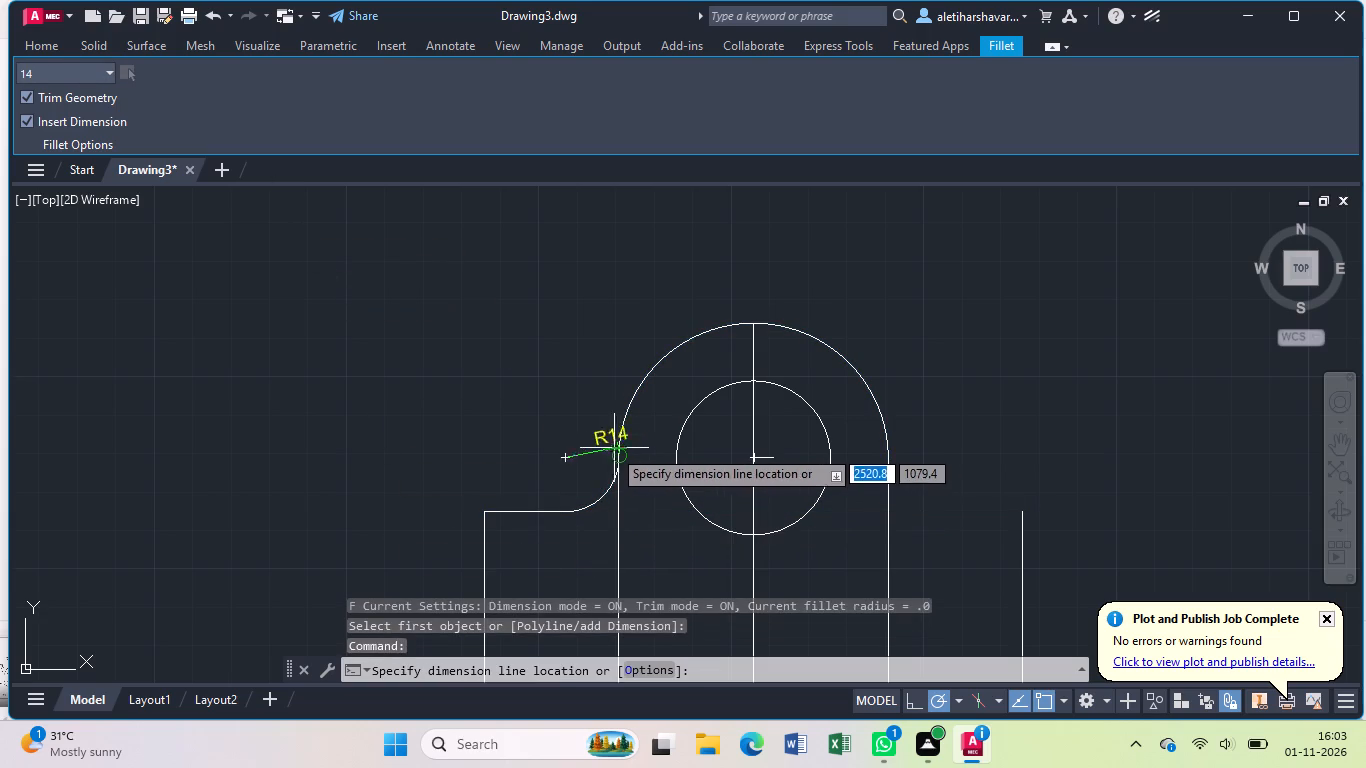
{"action": "key", "text": "Escape"}
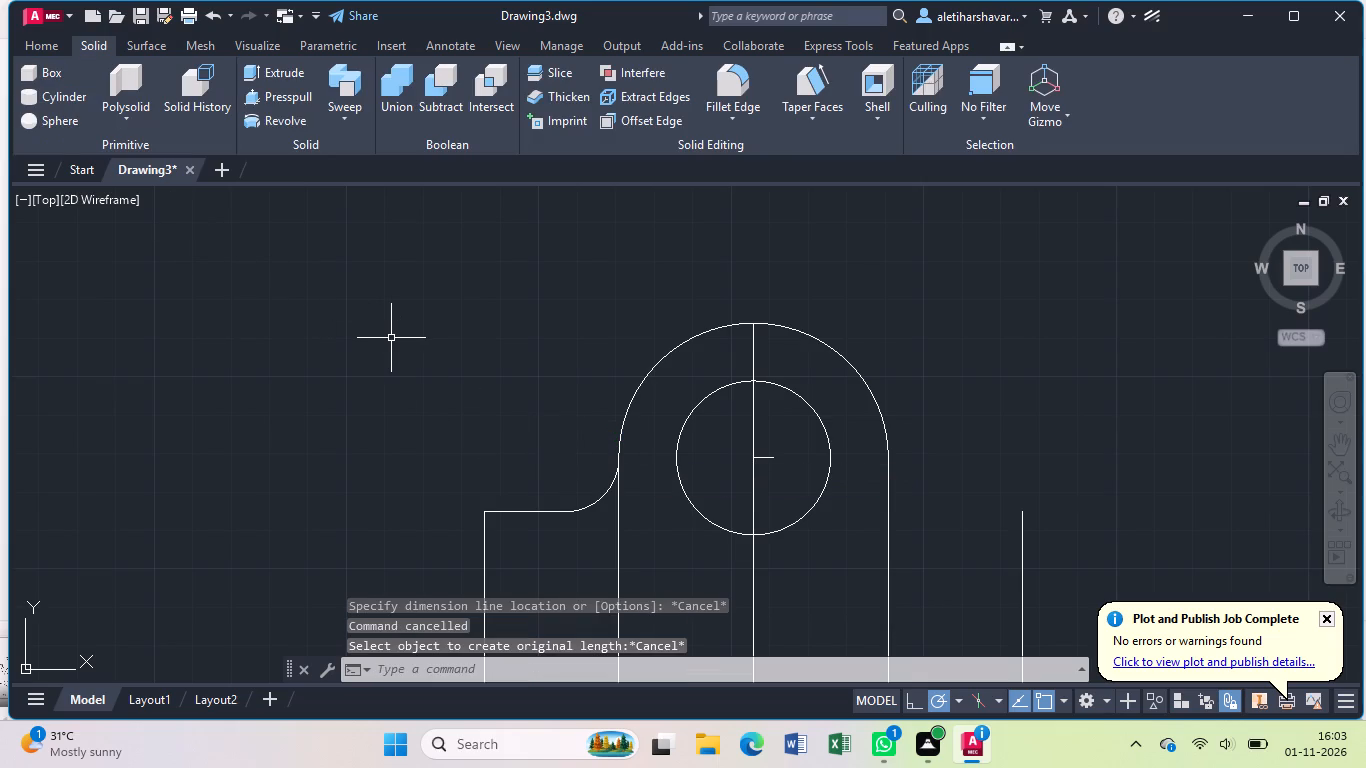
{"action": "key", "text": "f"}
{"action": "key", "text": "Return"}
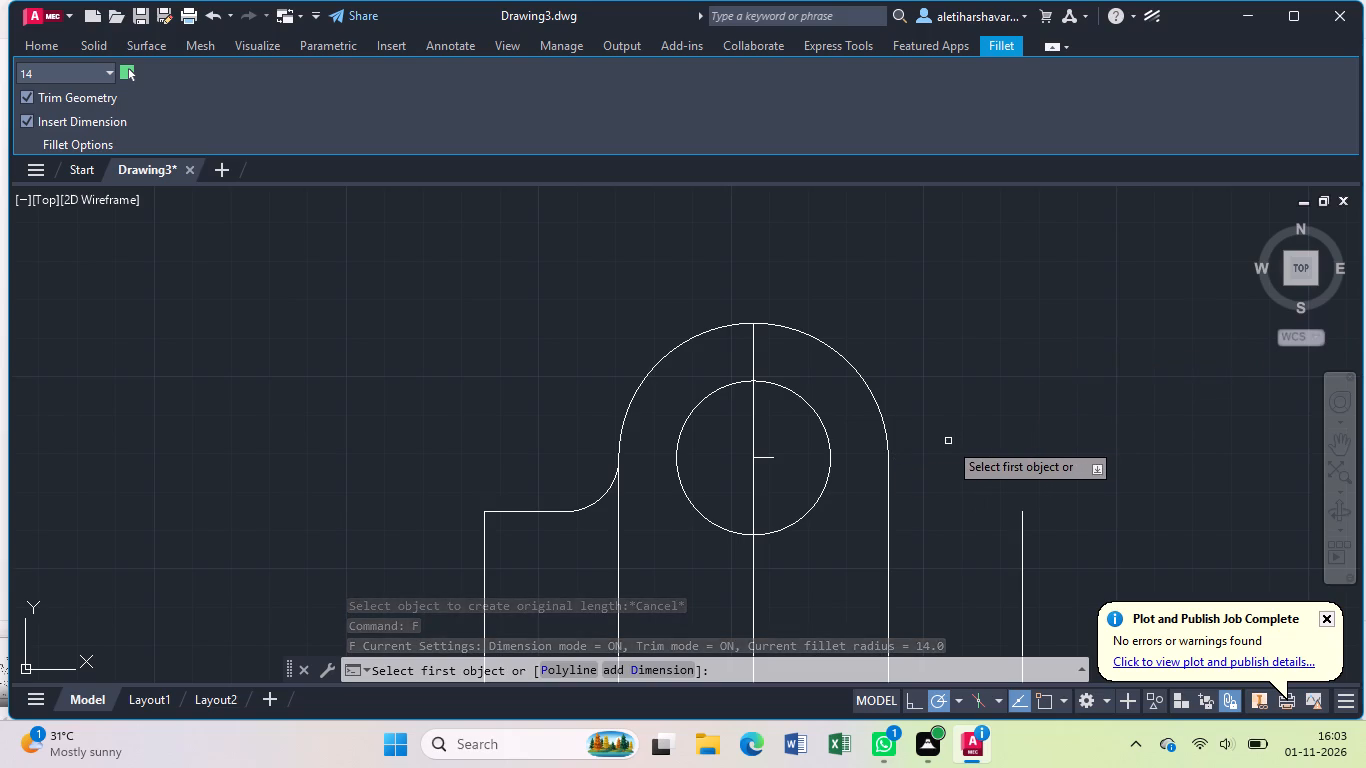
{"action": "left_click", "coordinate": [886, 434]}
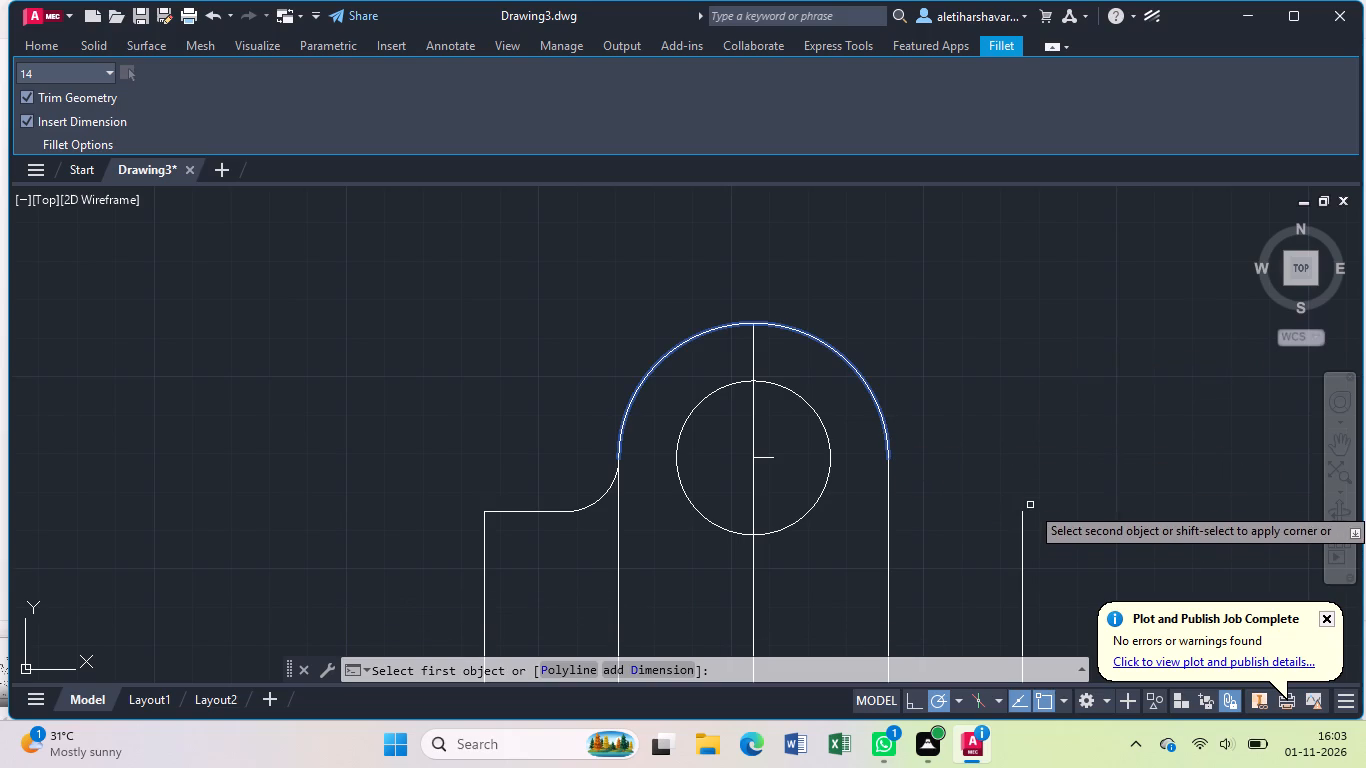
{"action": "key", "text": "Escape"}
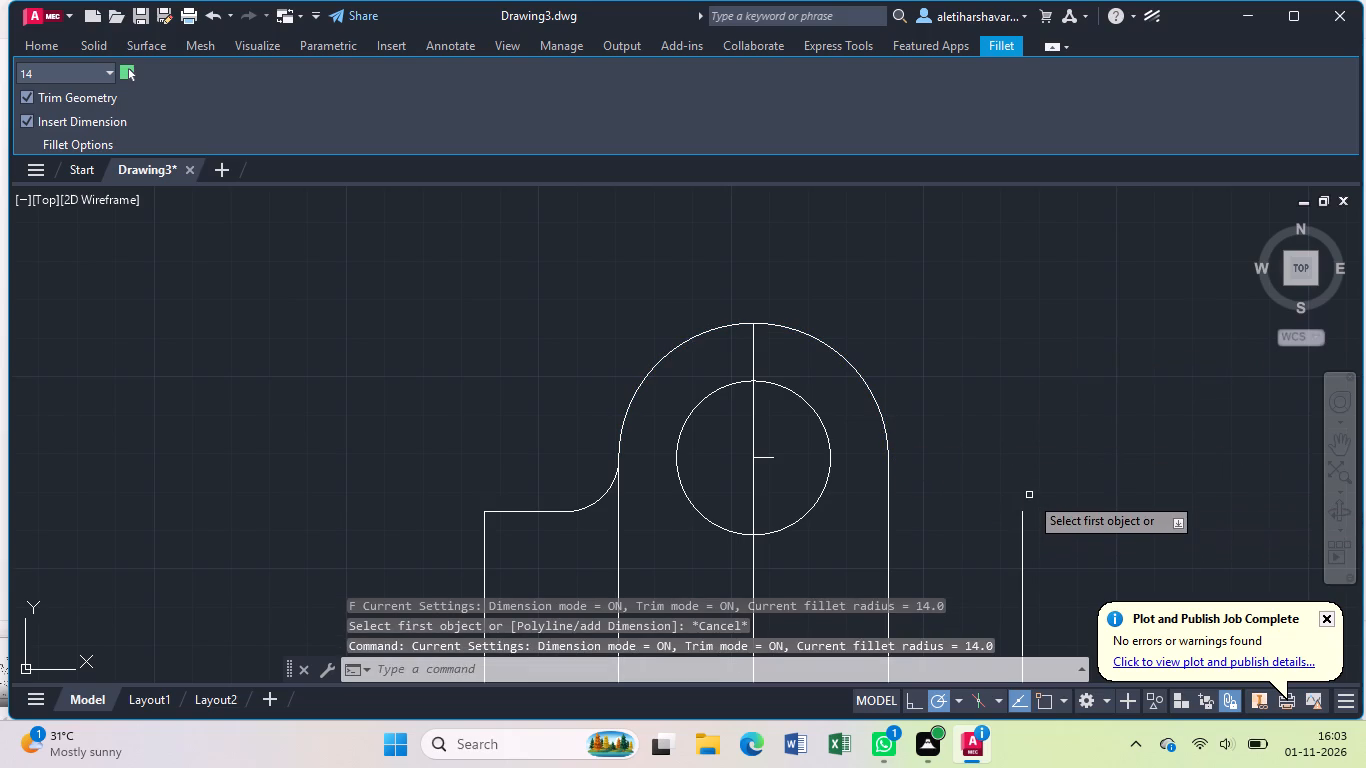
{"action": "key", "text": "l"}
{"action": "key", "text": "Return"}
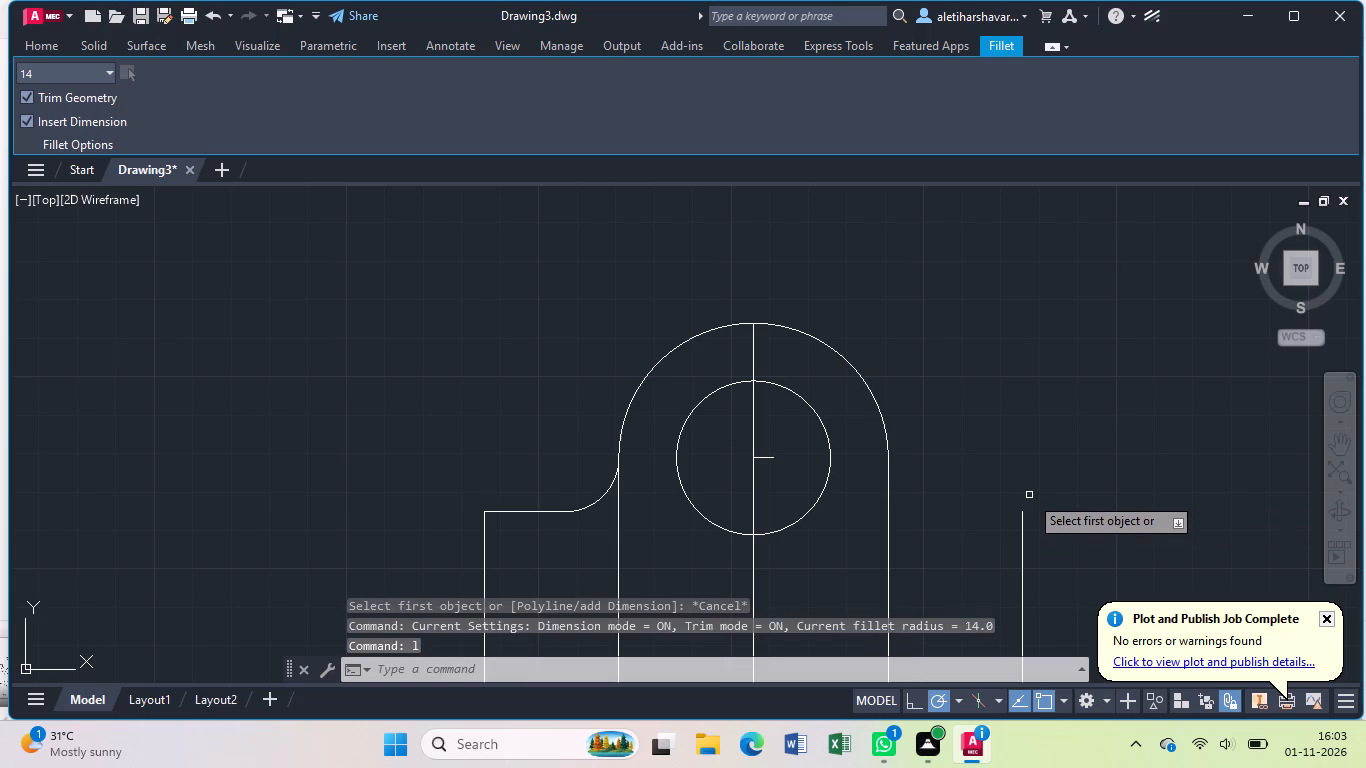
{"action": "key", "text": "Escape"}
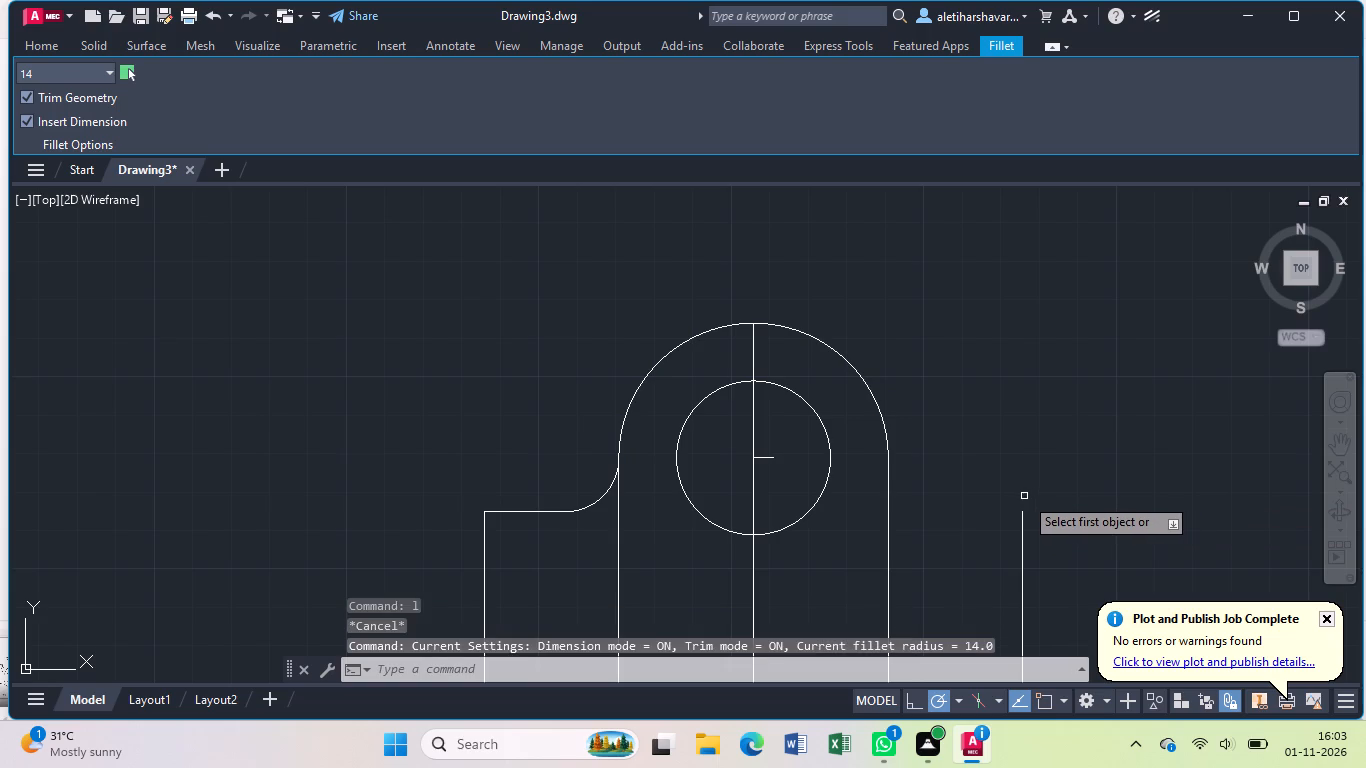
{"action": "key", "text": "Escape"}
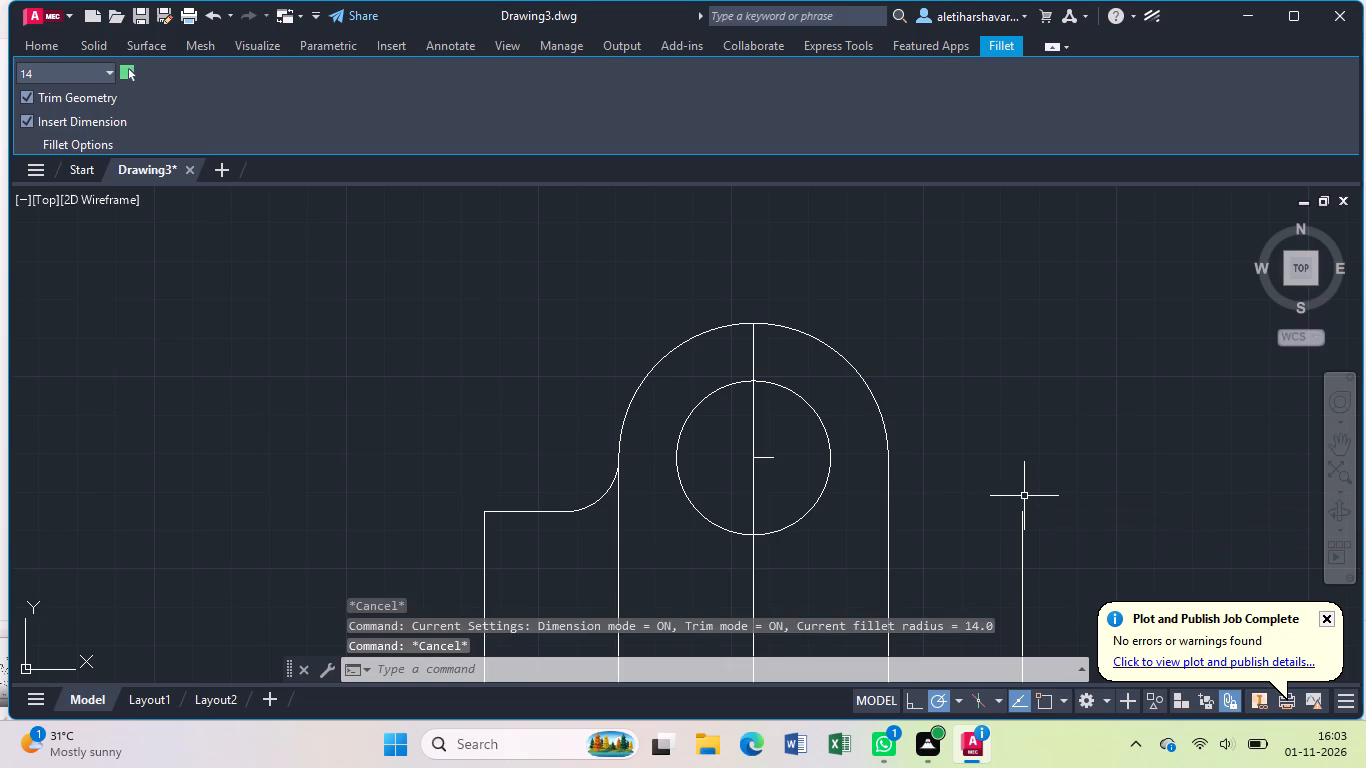
Draw a 140 mm horizontal line across the base's top, from its upper right corner to its upper left corner.
{"action": "key", "text": "l"}
{"action": "key", "text": "Return"}
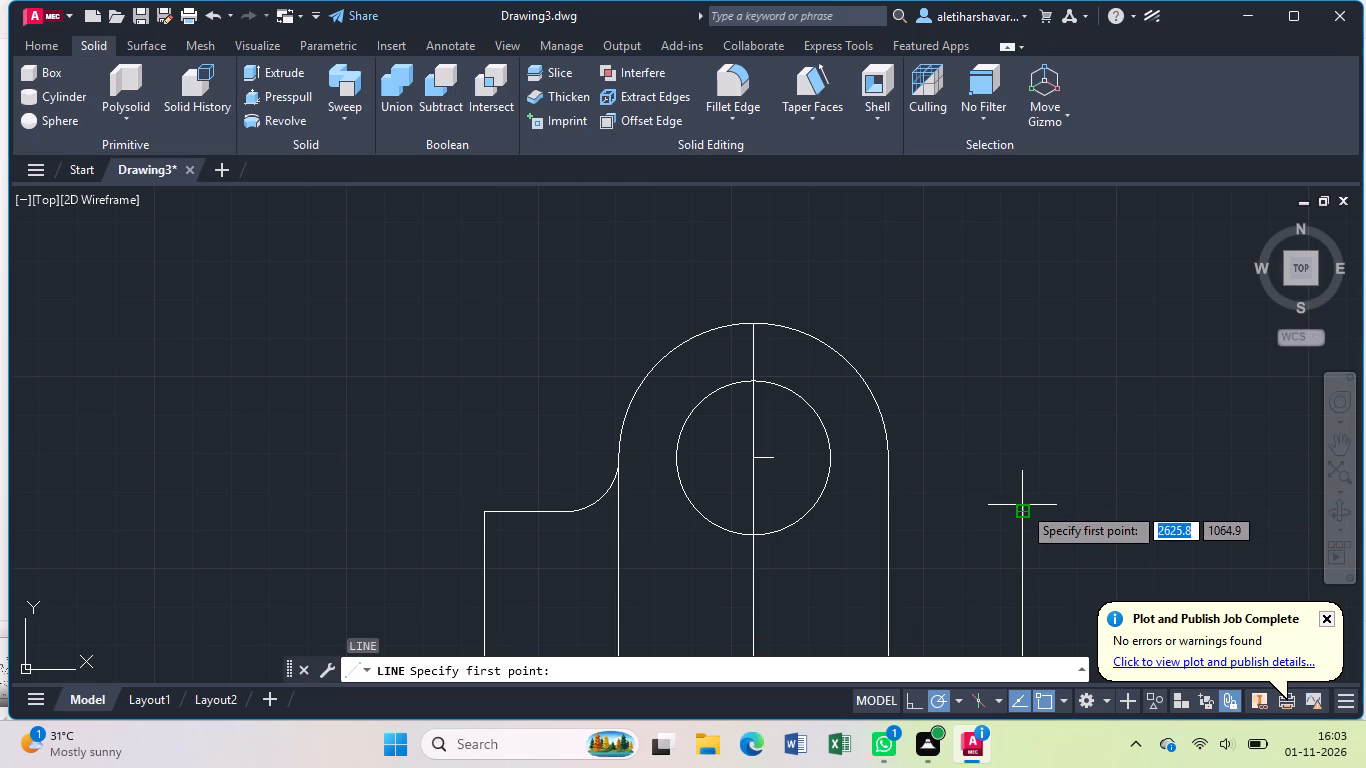
{"action": "left_click", "coordinate": [1022, 508]}
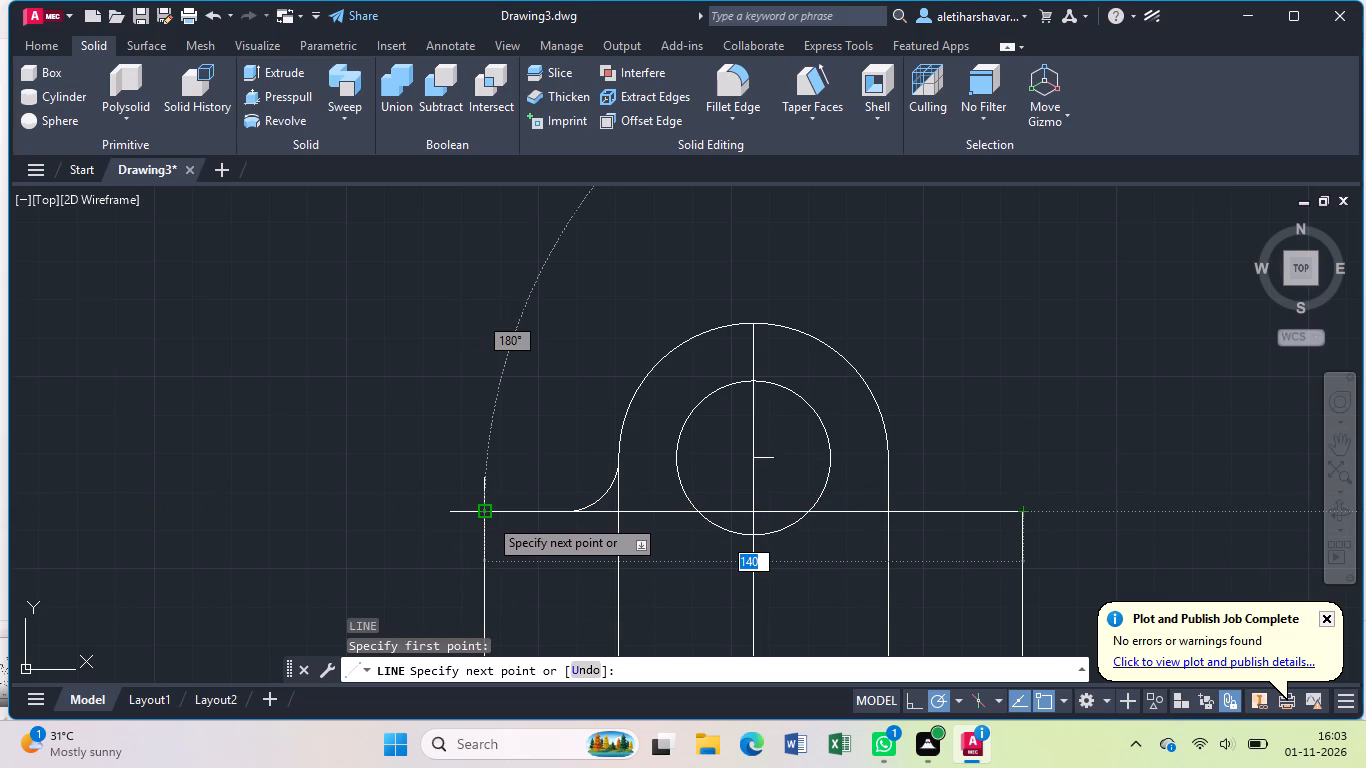
{"action": "left_click", "coordinate": [482, 517]}
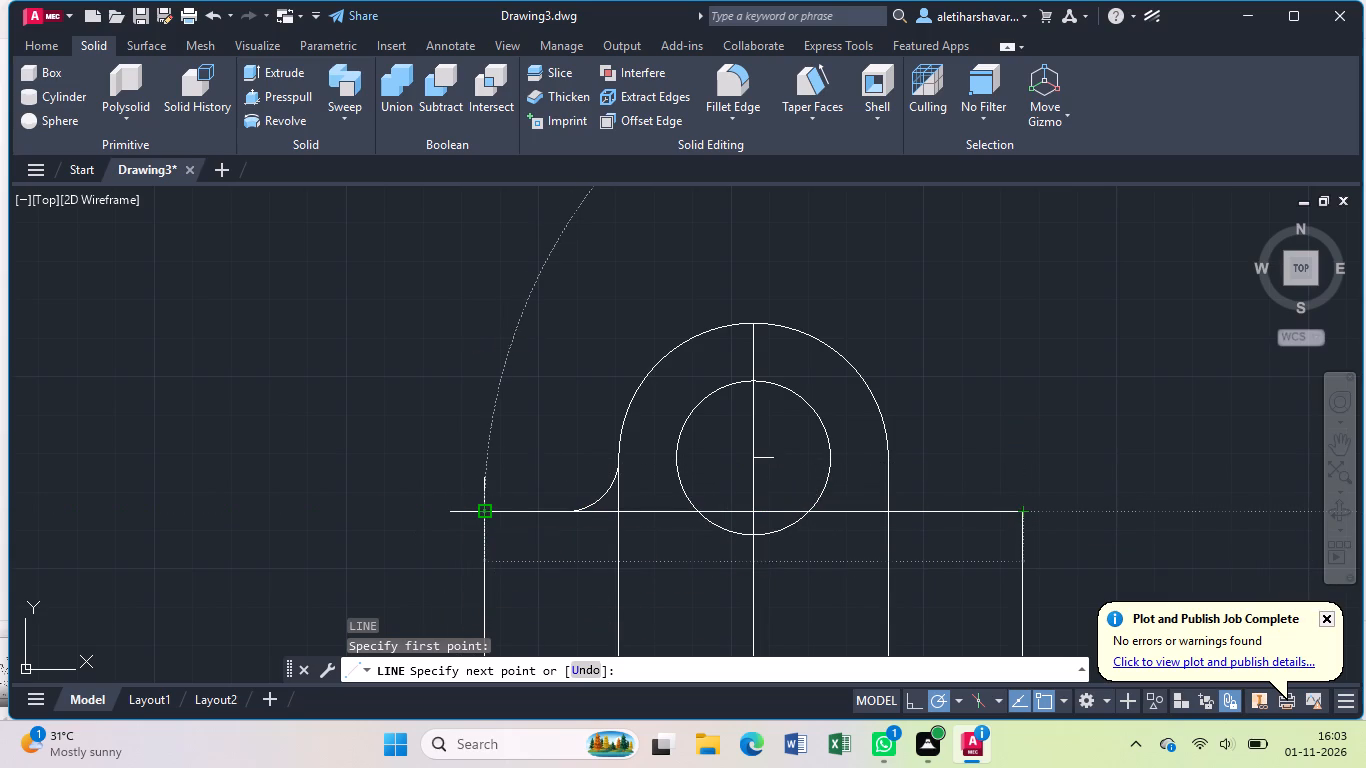
Fillet the base's top edge to the right side of the rounded upright with a 14 mm radius, without placing a radius dimension.
{"action": "key", "text": "Escape"}
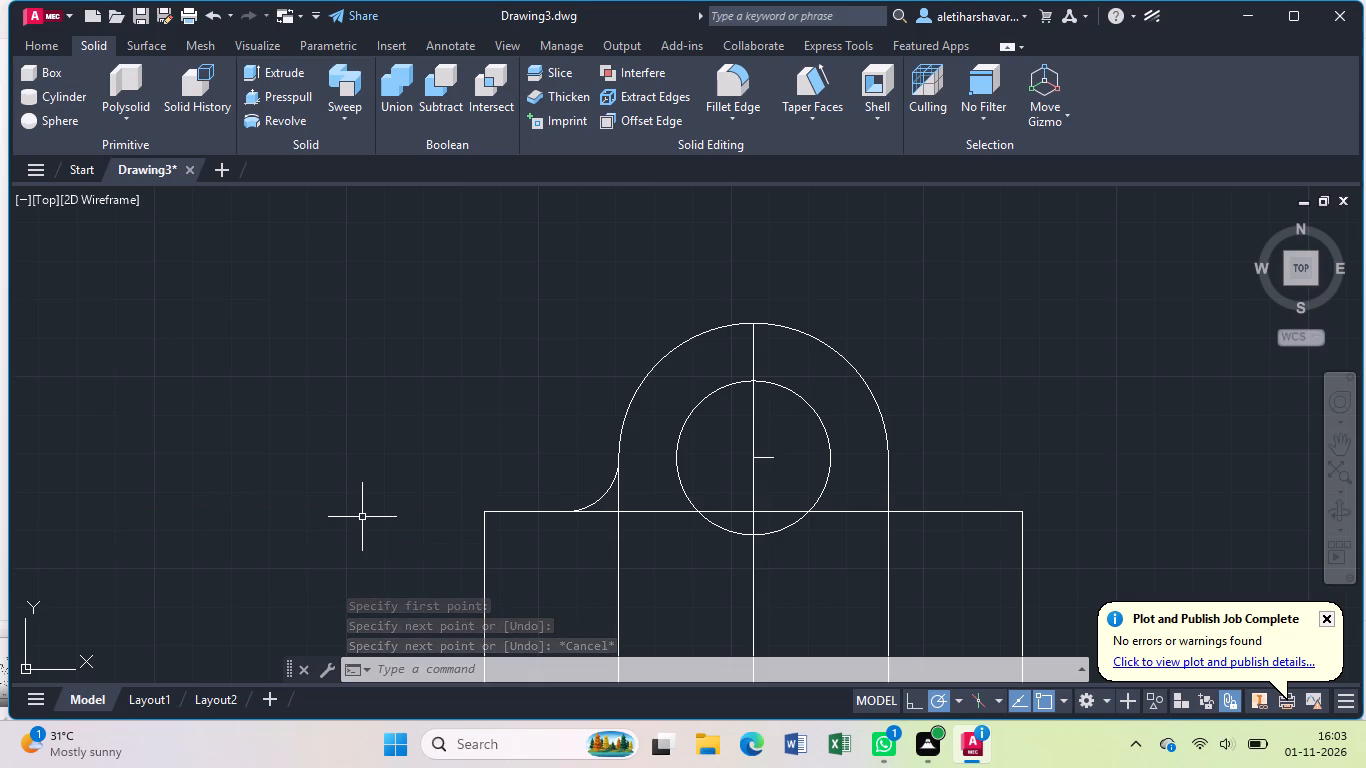
{"action": "key", "text": "f"}
{"action": "key", "text": "Return"}
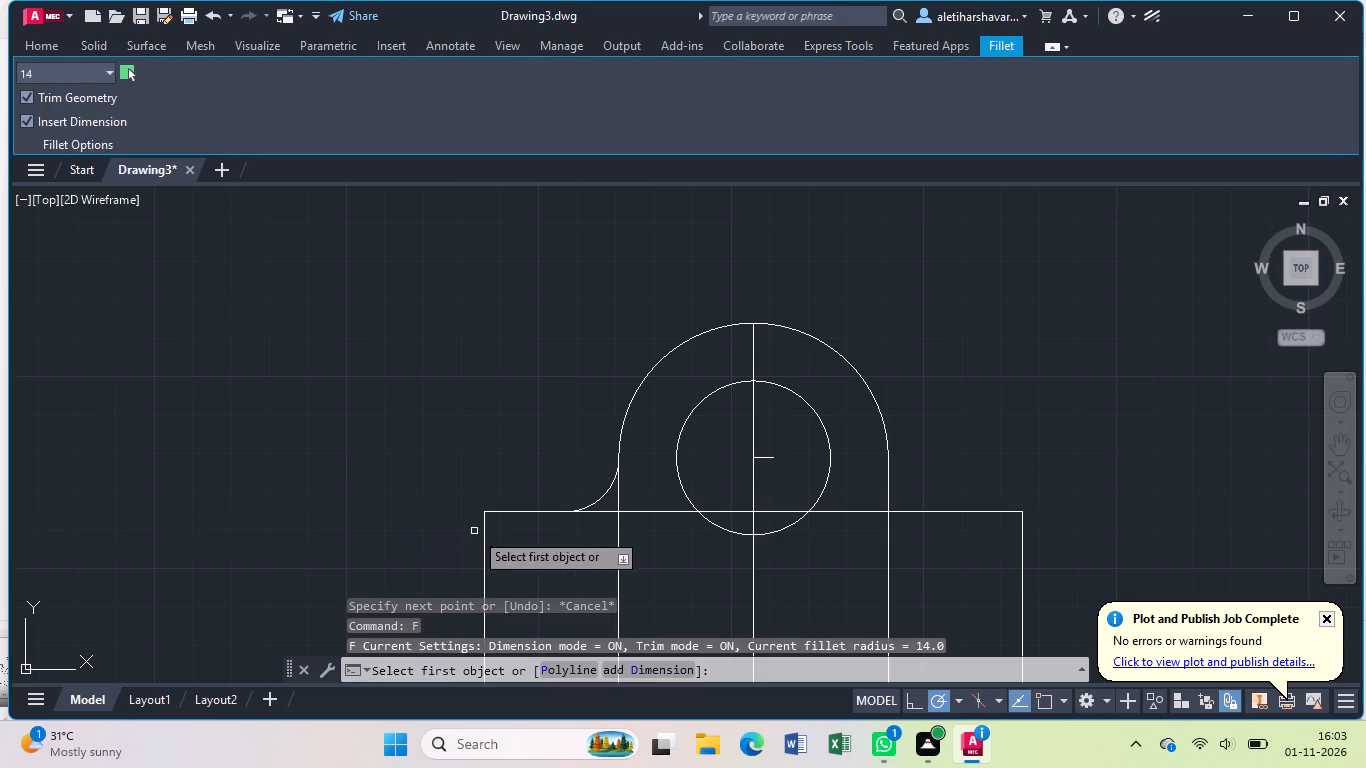
{"action": "left_click", "coordinate": [887, 441]}
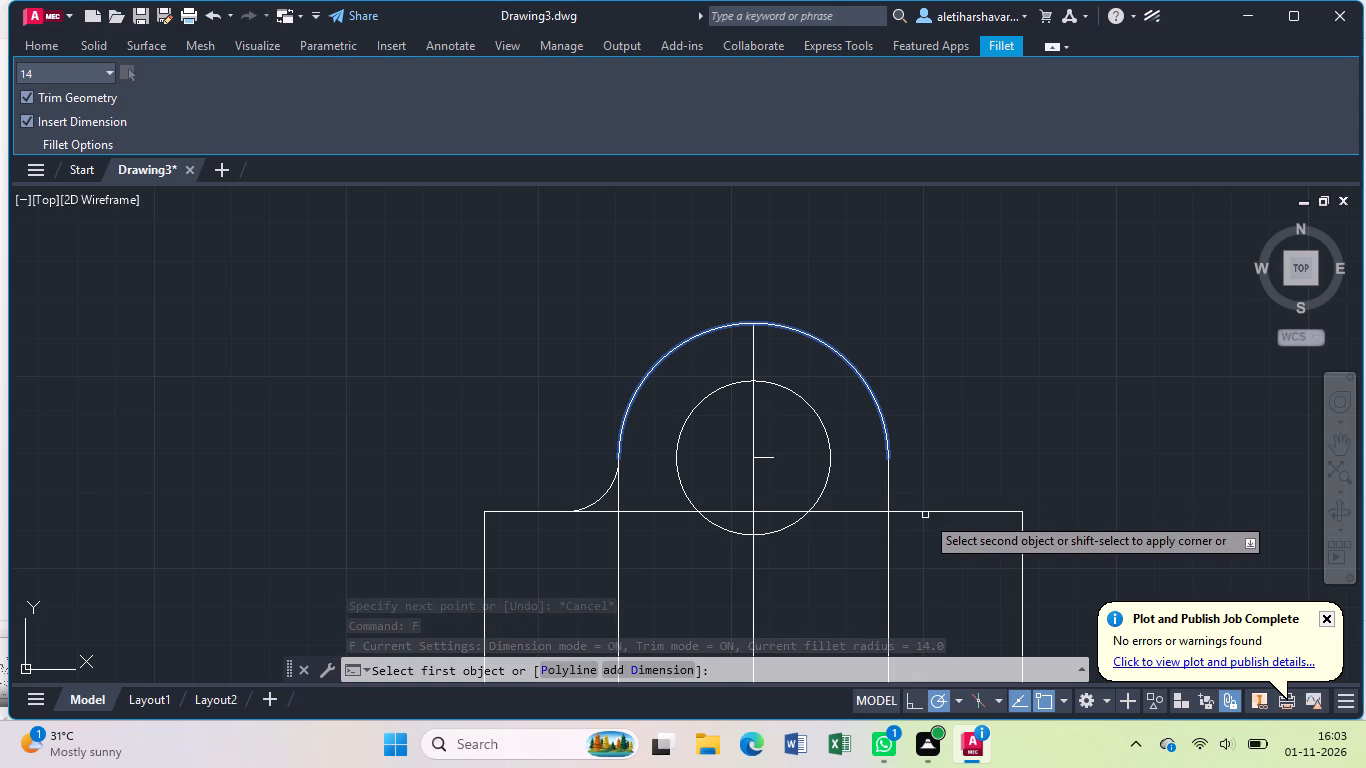
{"action": "left_click", "coordinate": [925, 510]}
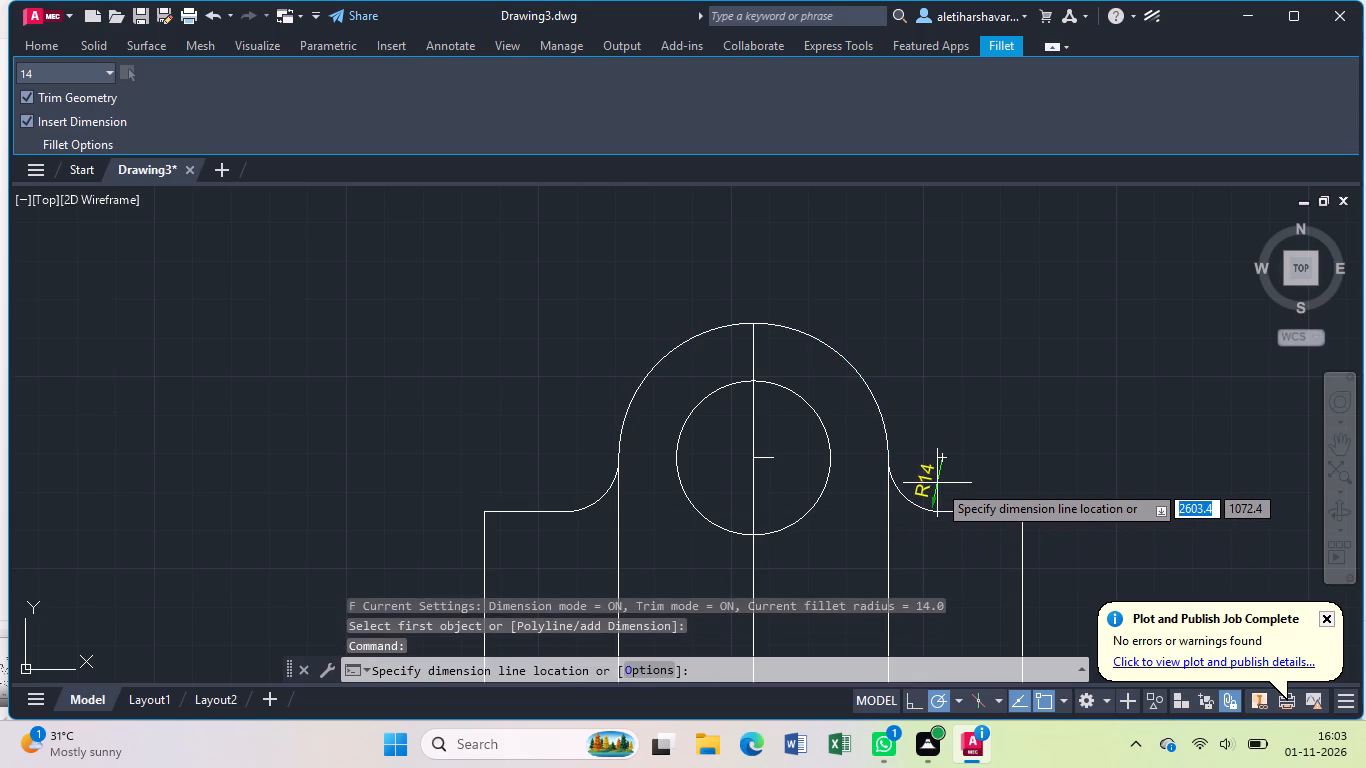
{"action": "key", "text": "Return"}
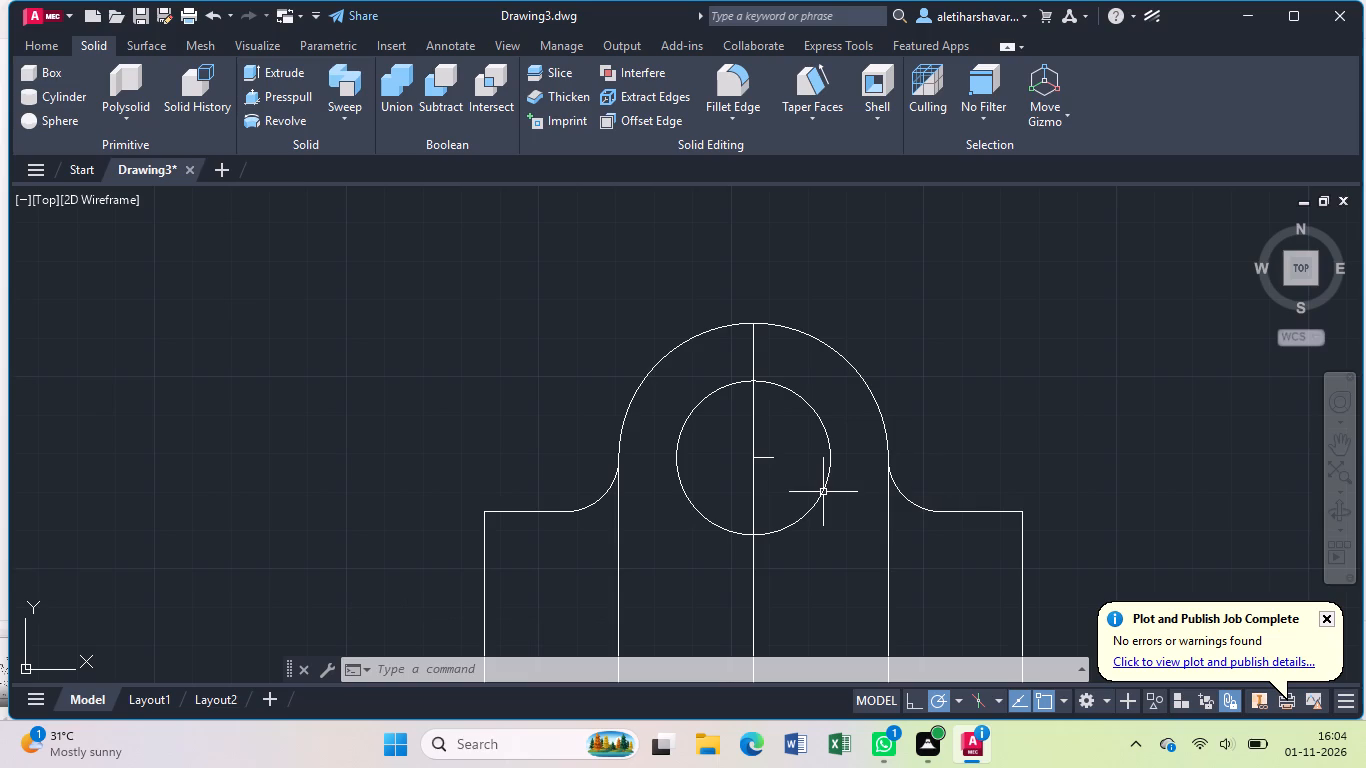
Trim away the short horizontal line at the hole's centre and the whole vertical centre line, from the base to the upper arc.
{"action": "type", "text": "tr"}
{"action": "key", "text": "Return"}
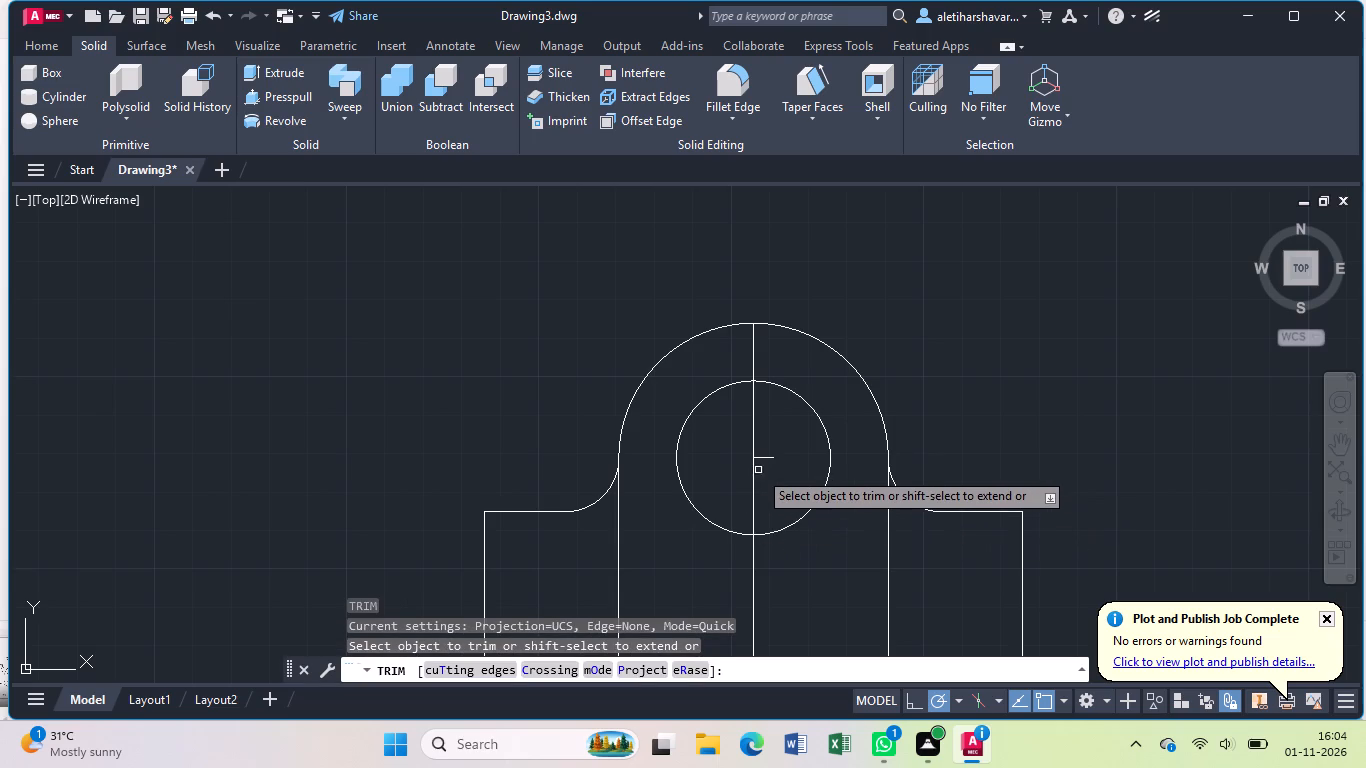
{"action": "left_click", "coordinate": [766, 458]}
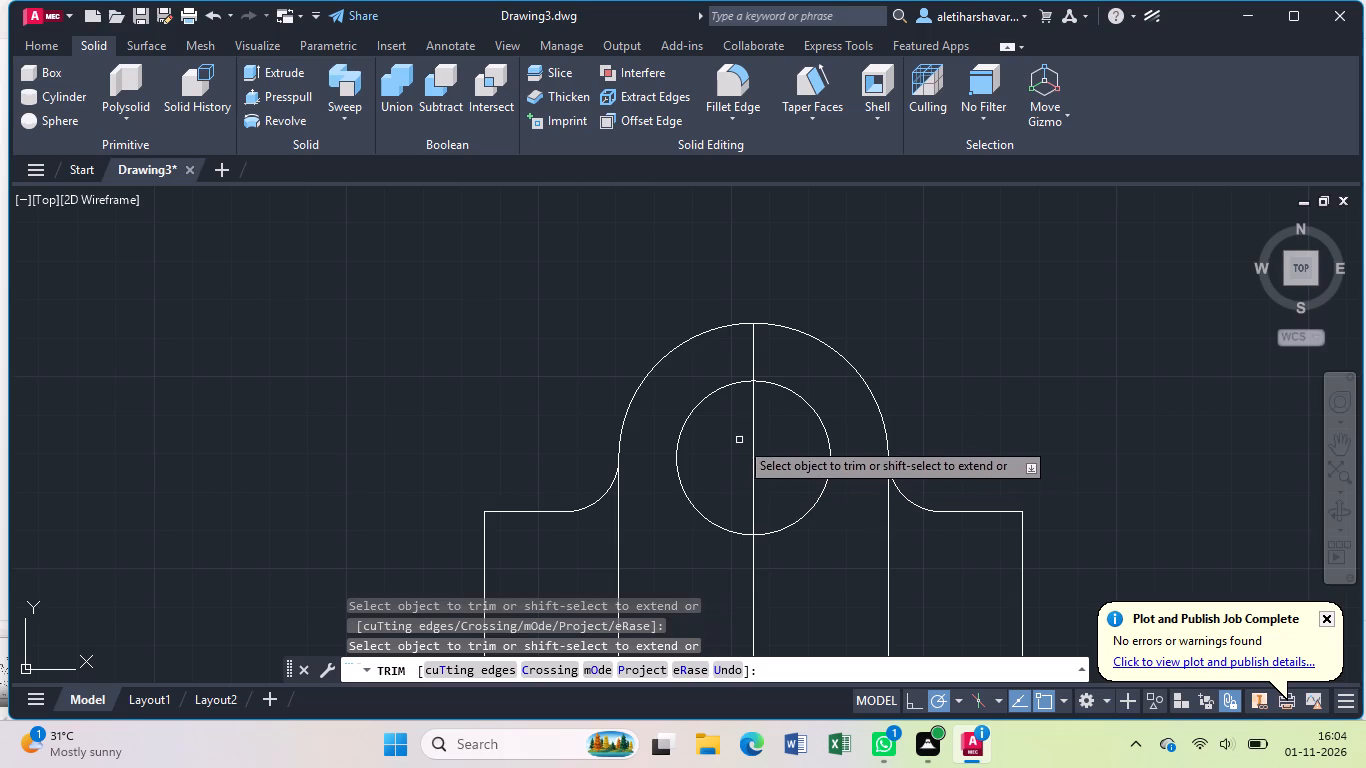
{"action": "left_click", "coordinate": [755, 414]}
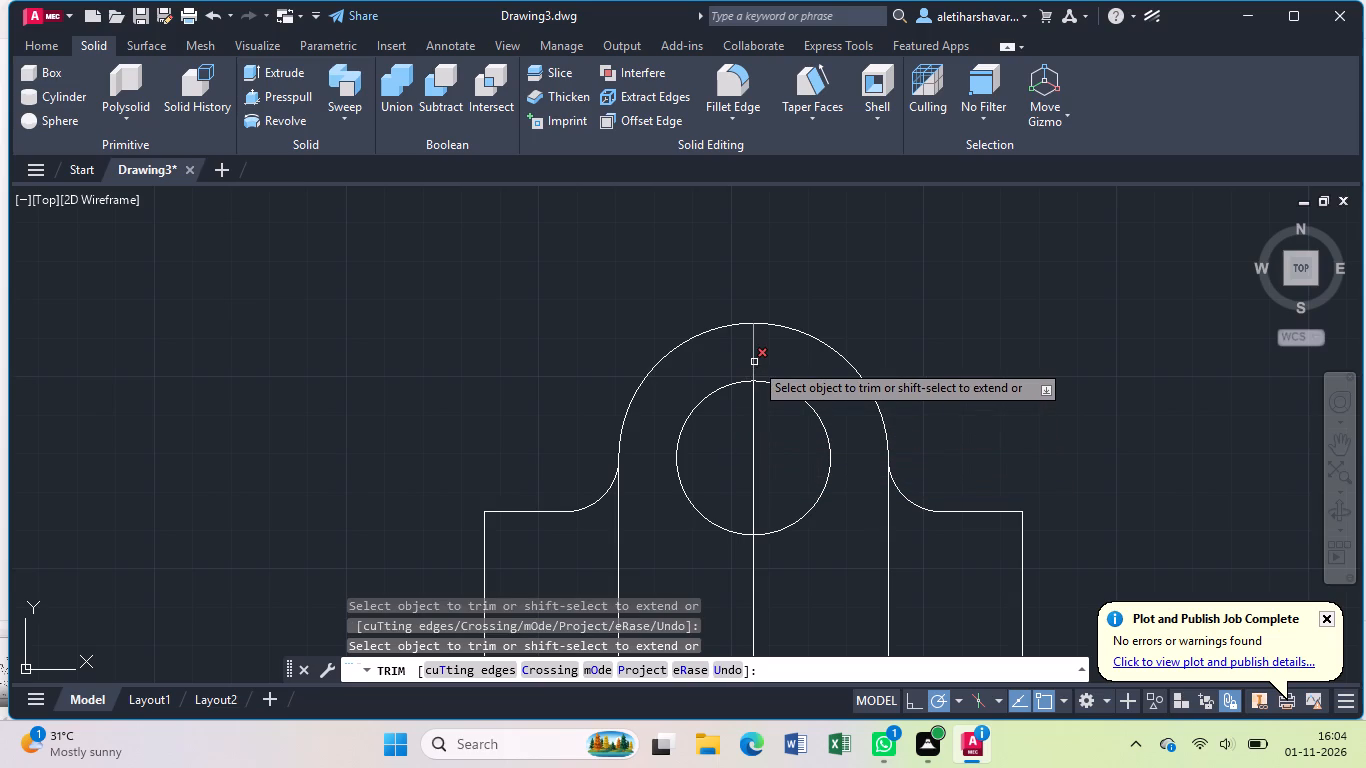
{"action": "left_click", "coordinate": [754, 362]}
{"action": "scroll", "coordinate": [798, 356], "scroll_direction": "down", "scroll_amount": 3}
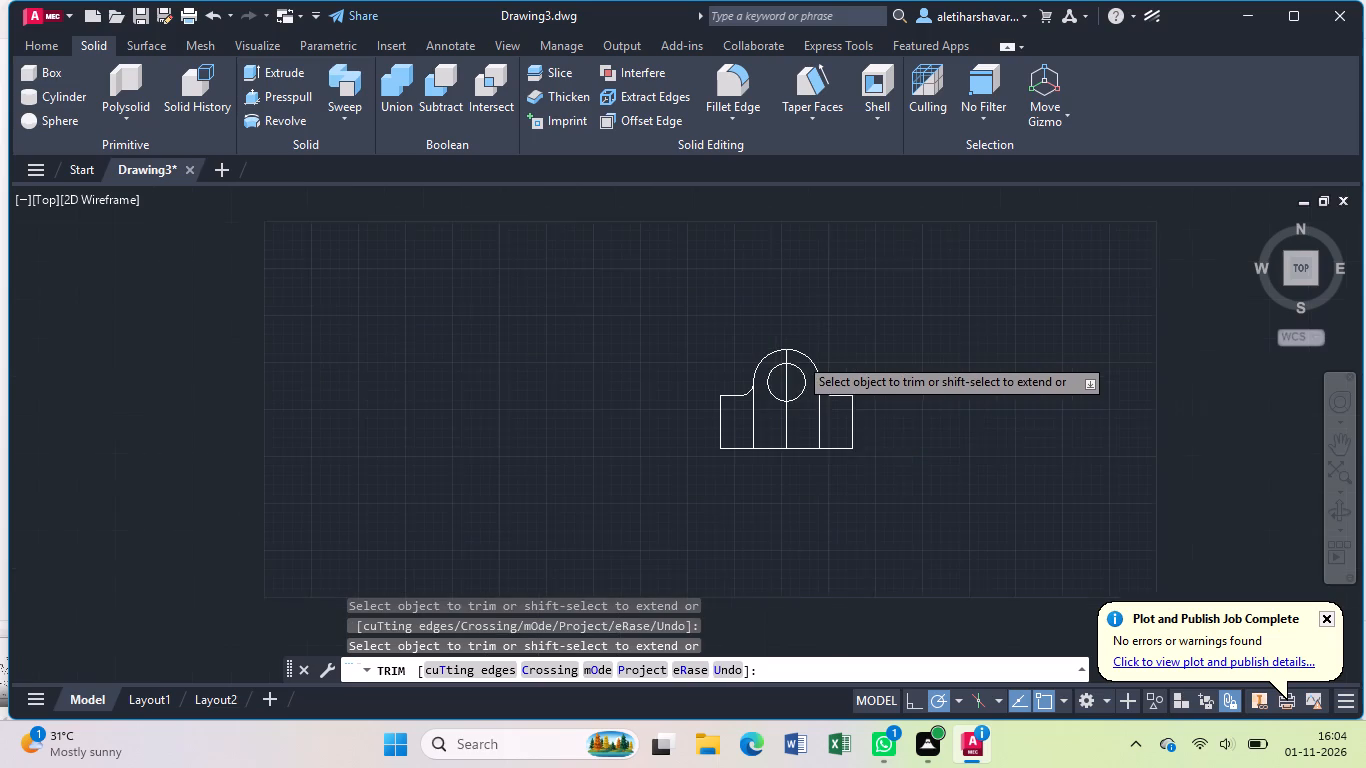
{"action": "middle_click_drag", "start_coordinate": [804, 437], "coordinate": [802, 398]}
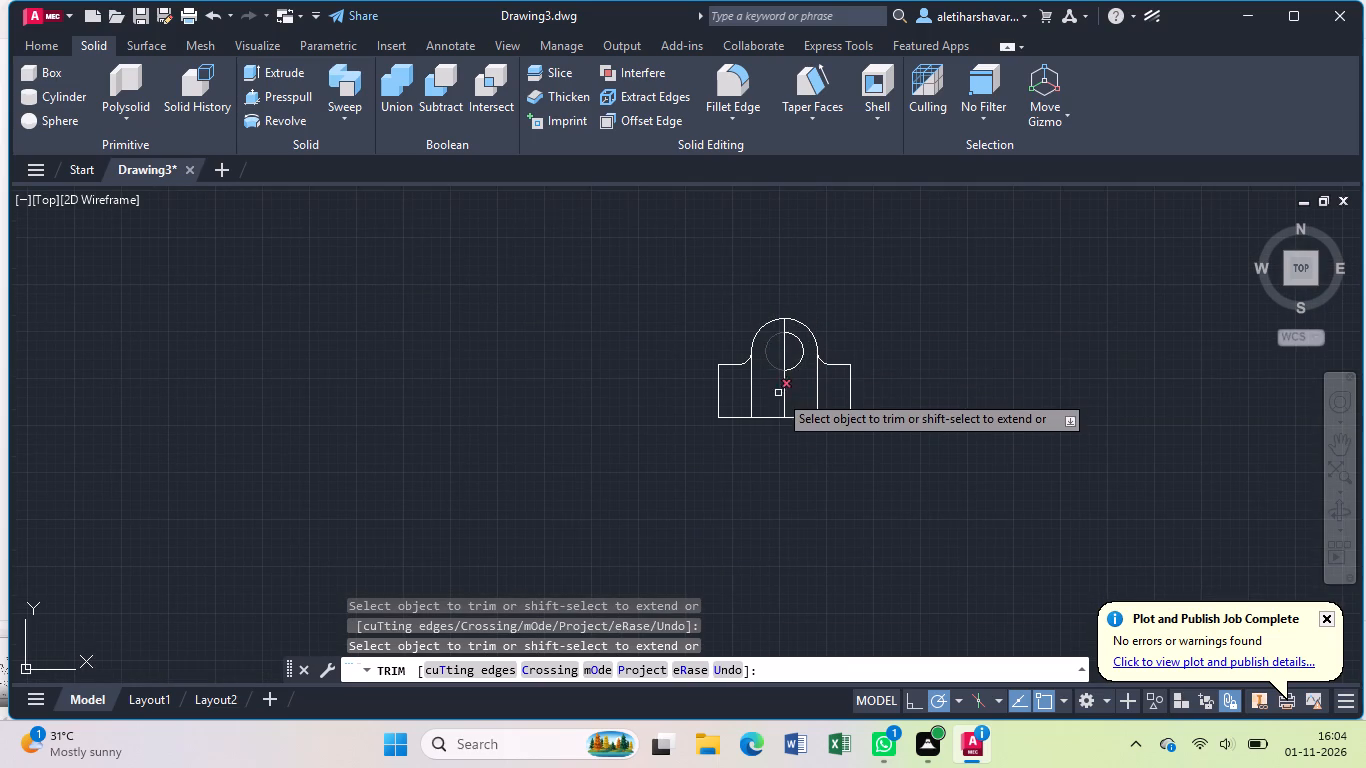
{"action": "scroll", "coordinate": [784, 399], "scroll_direction": "up", "scroll_amount": 3}
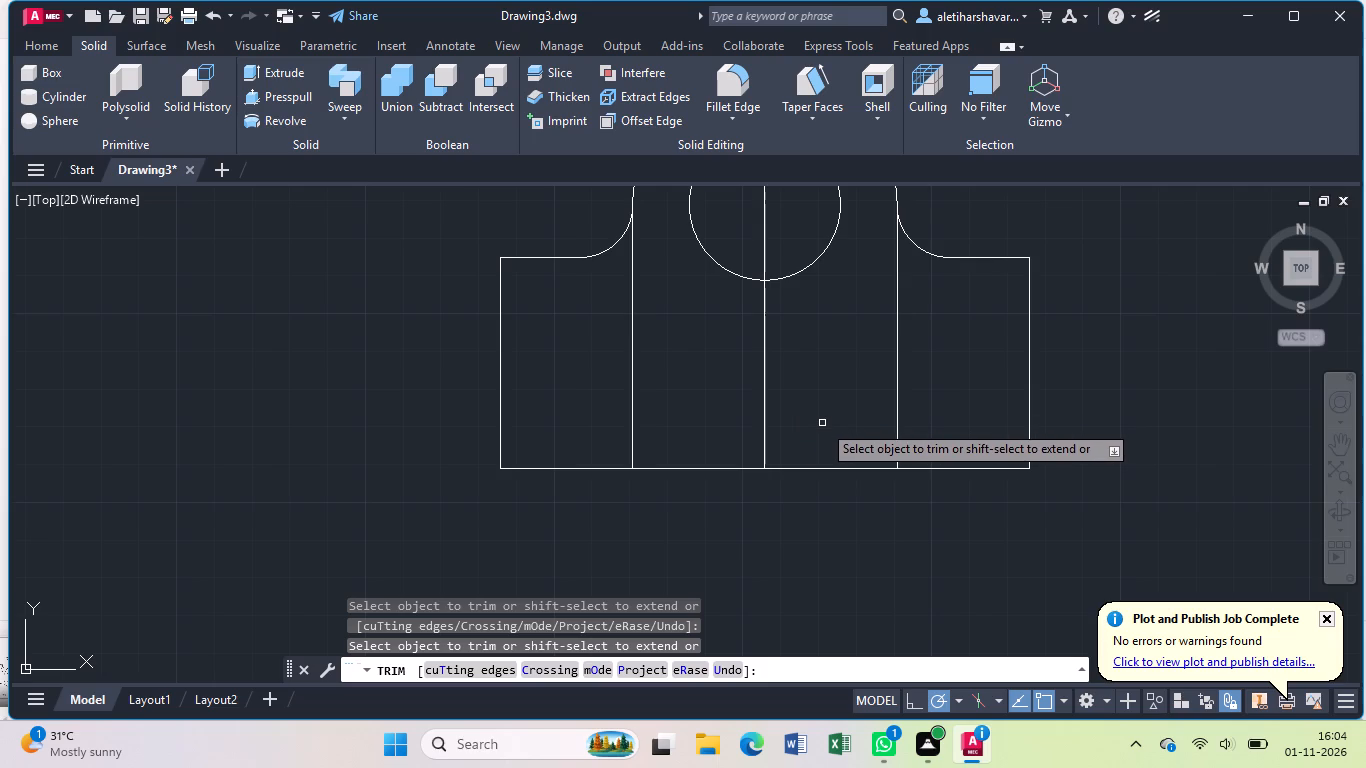
{"action": "left_click", "coordinate": [765, 428]}
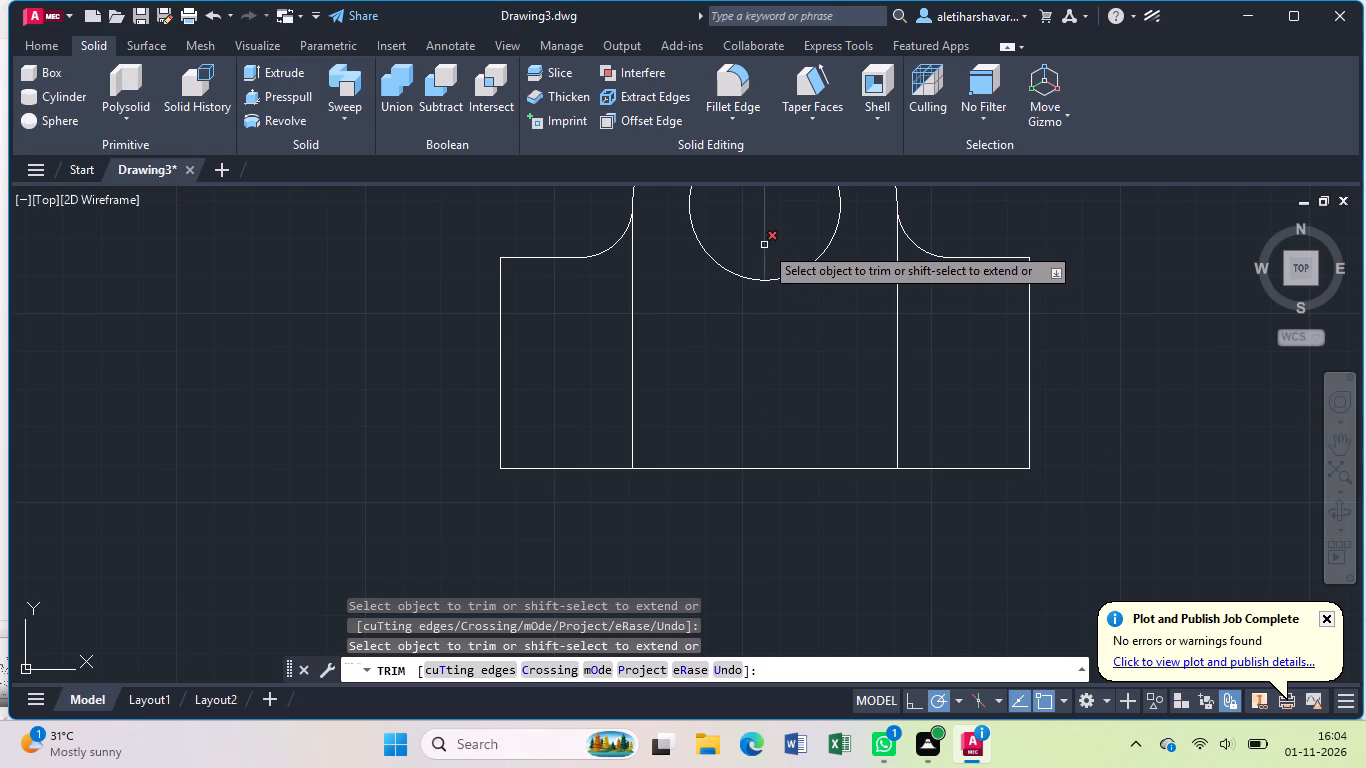
{"action": "left_click", "coordinate": [764, 245]}
{"action": "middle_click_drag", "start_coordinate": [765, 259], "coordinate": [783, 404]}
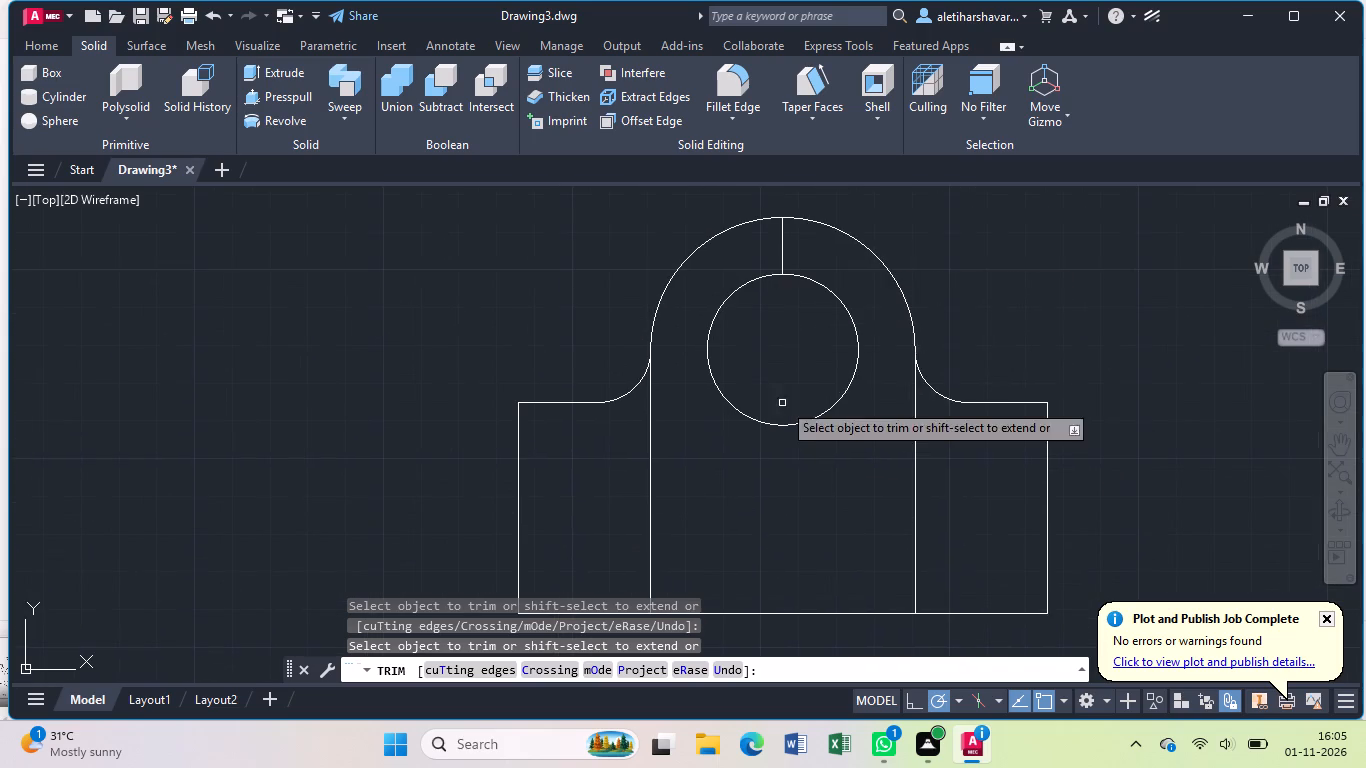
{"action": "left_click", "coordinate": [785, 239]}
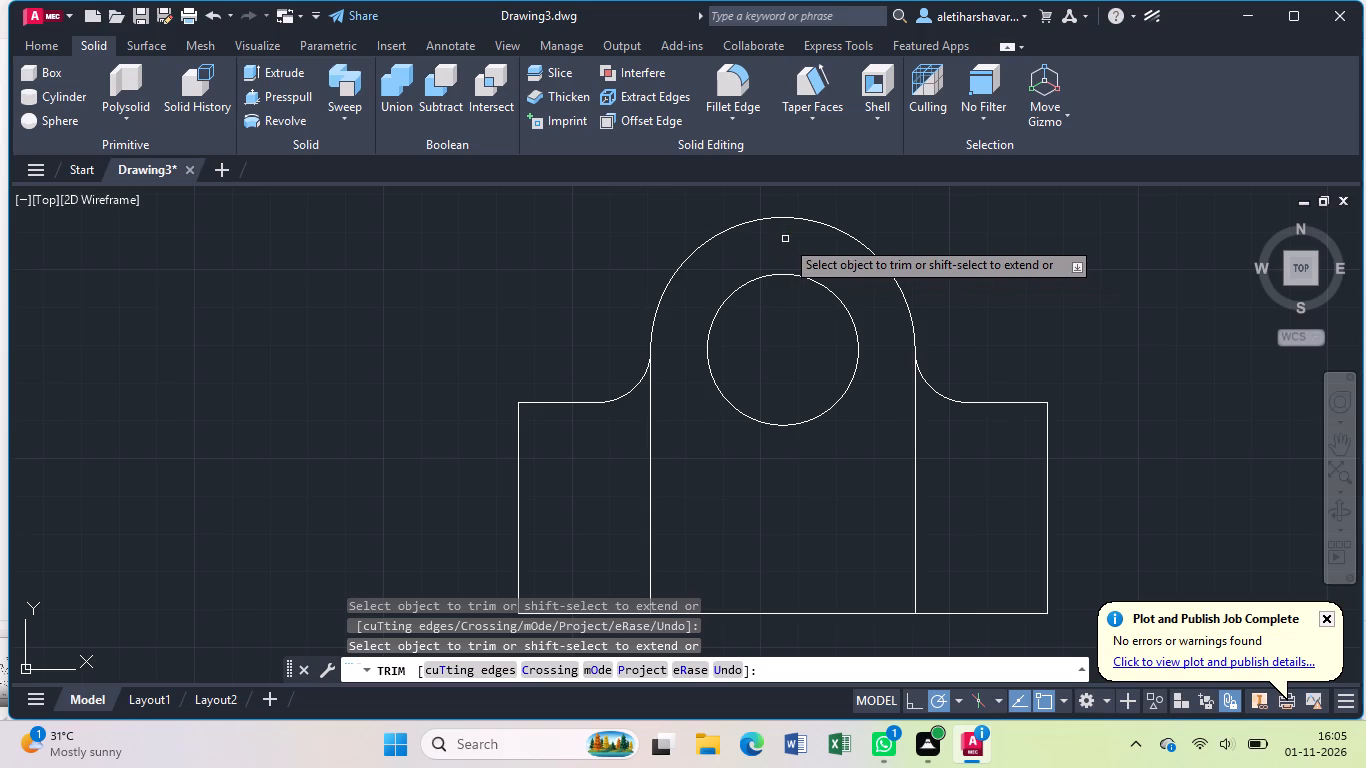
{"action": "key", "text": "Escape"}
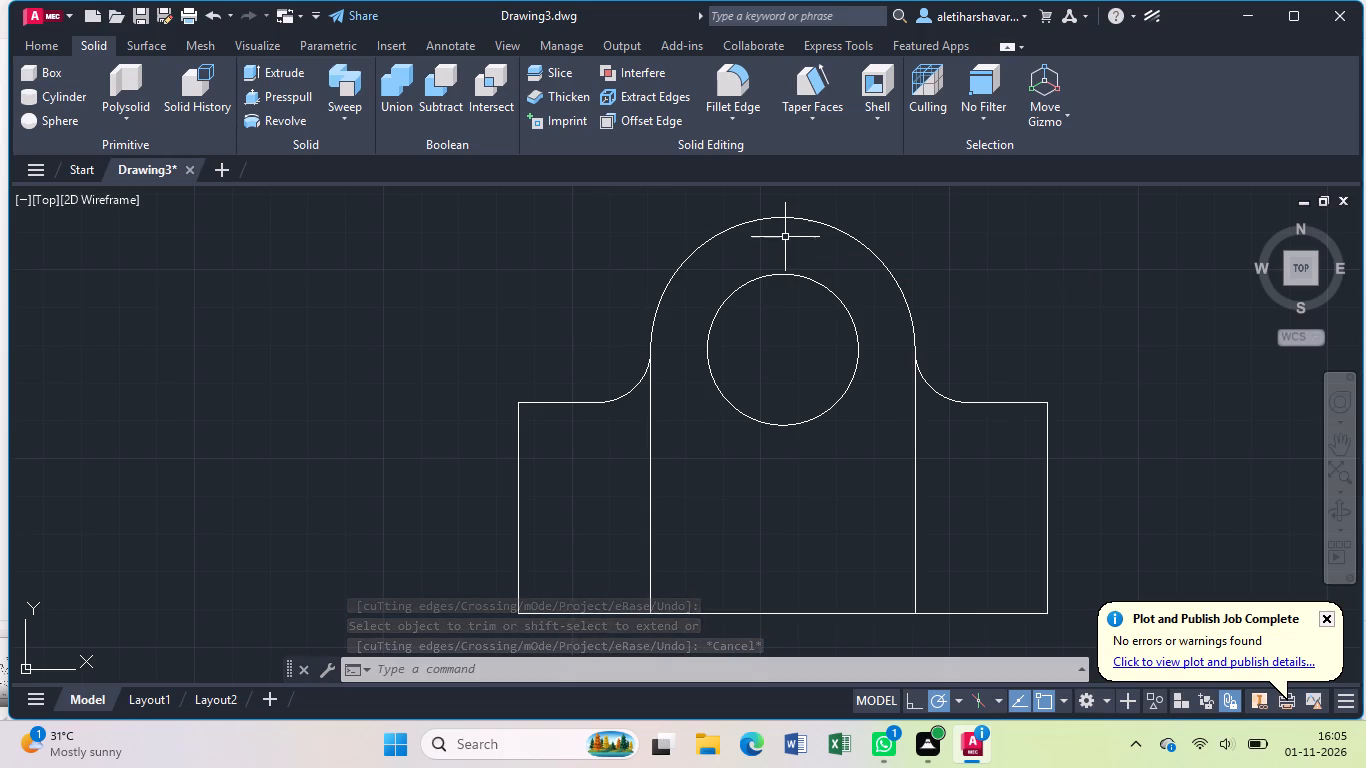
Select the entire profile and join its connected lines and arcs.
{"action": "scroll", "coordinate": [796, 235], "scroll_direction": "down", "scroll_amount": 1}
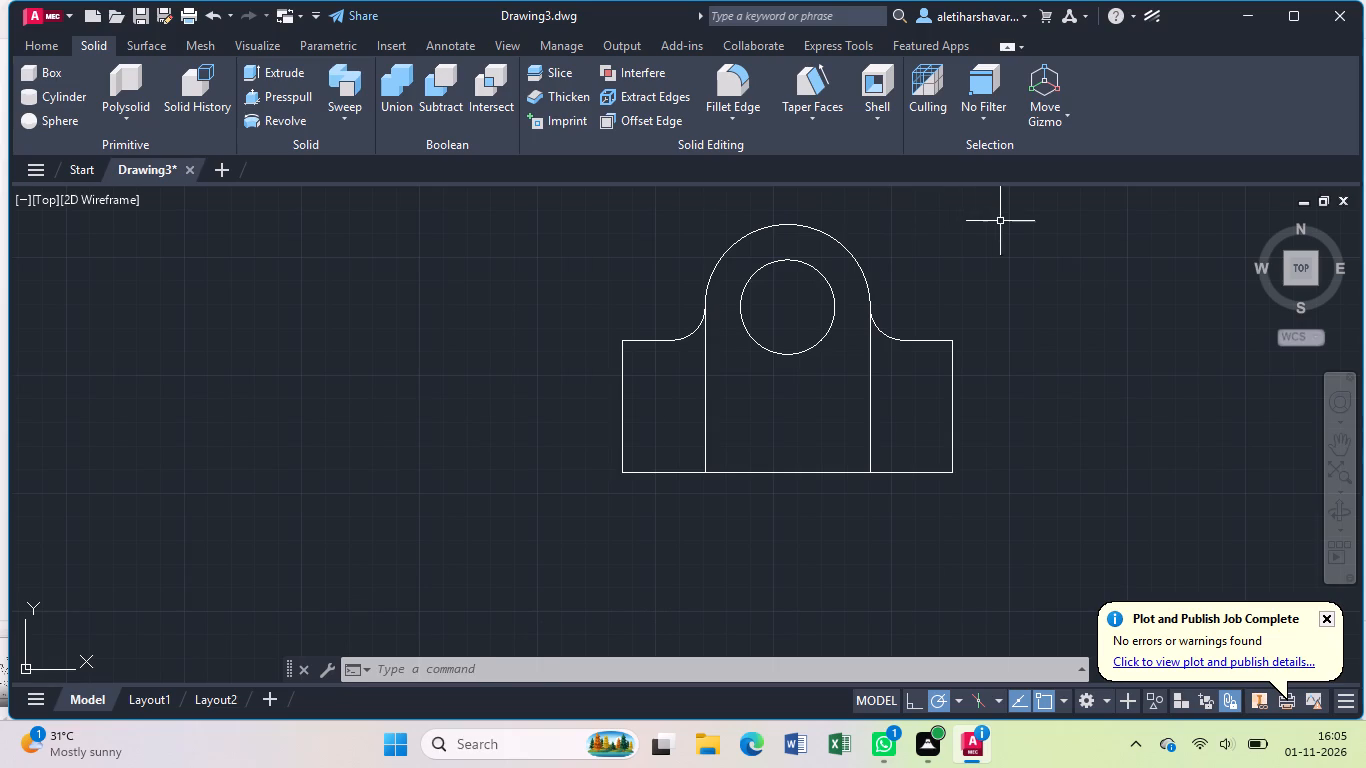
{"action": "left_click", "coordinate": [1002, 222]}
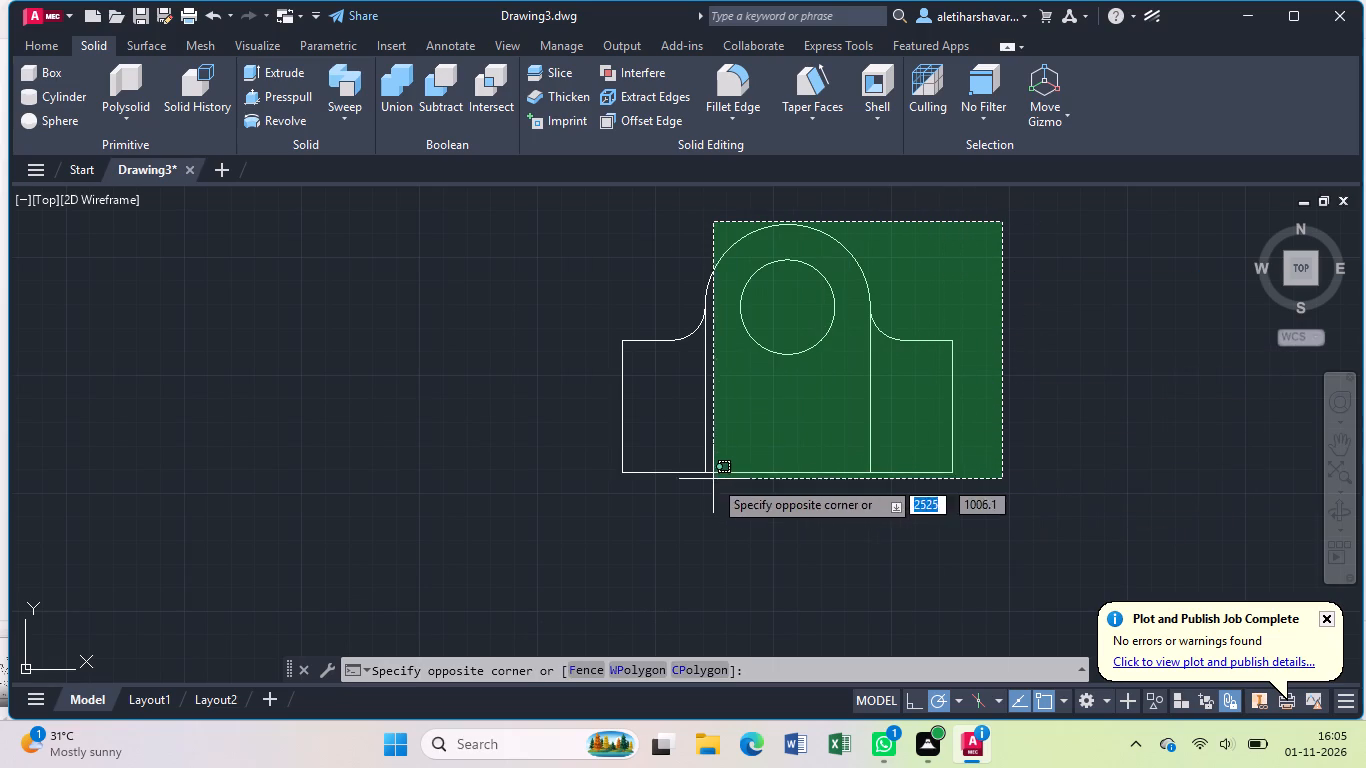
{"action": "left_click", "coordinate": [611, 484]}
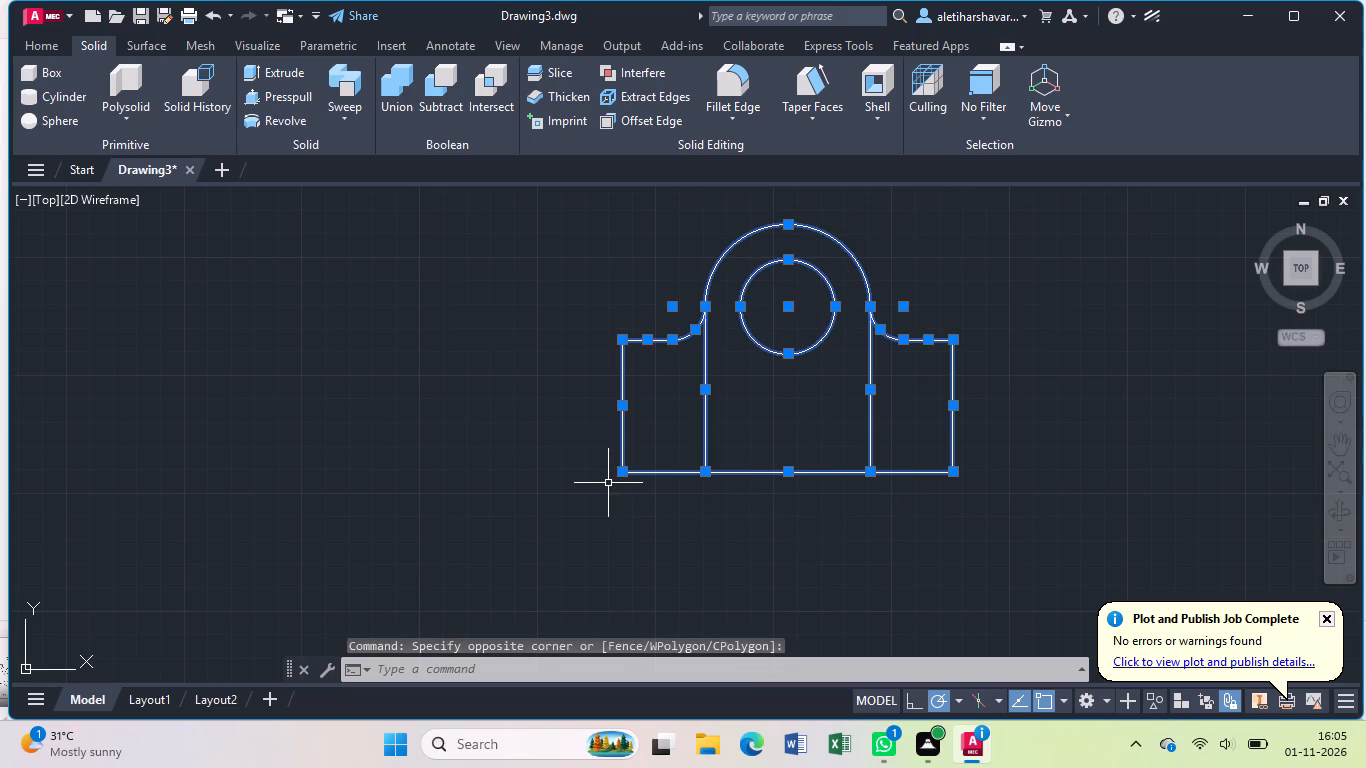
{"action": "key", "text": "j"}
{"action": "key", "text": "Return"}
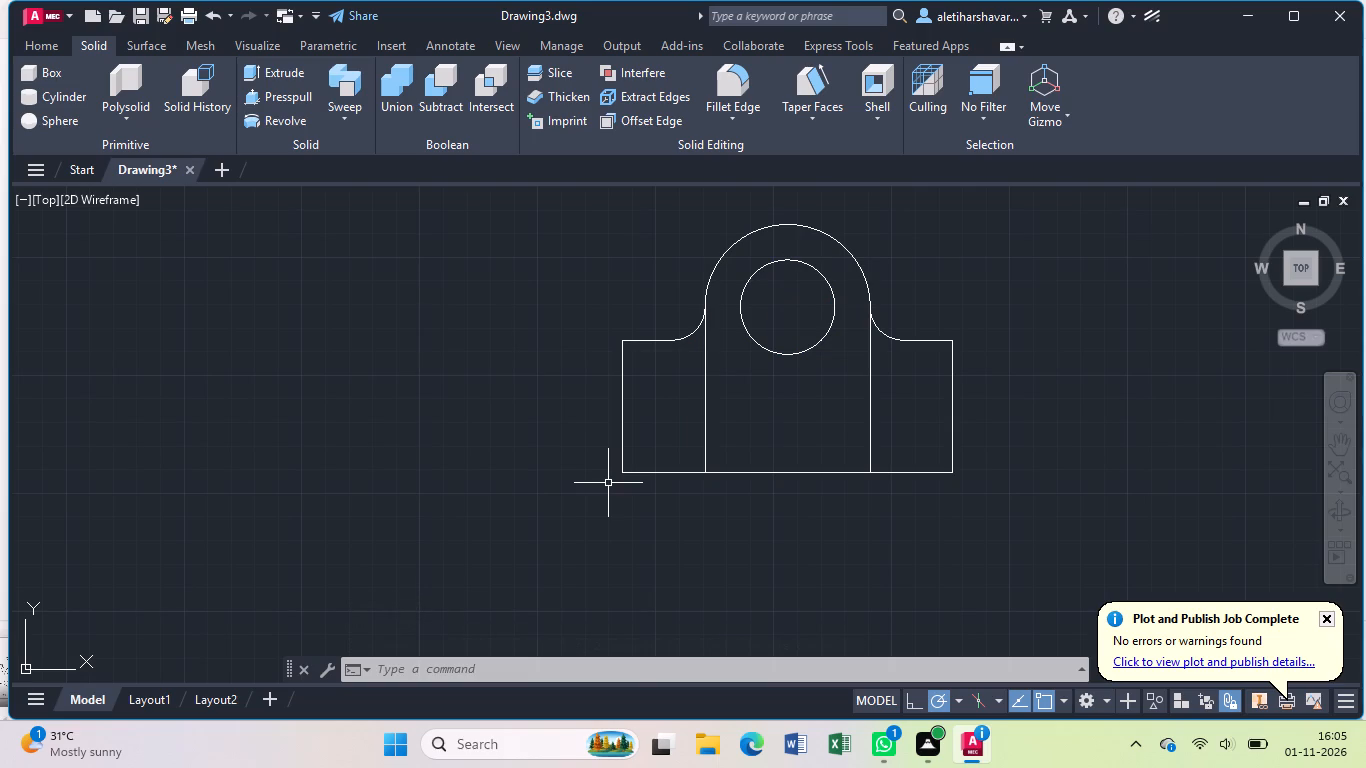
Draw construction lines from the base's lower left corner, 23 mm up and 15 mm to the right.
{"action": "key", "text": "l"}
{"action": "key", "text": "Return"}
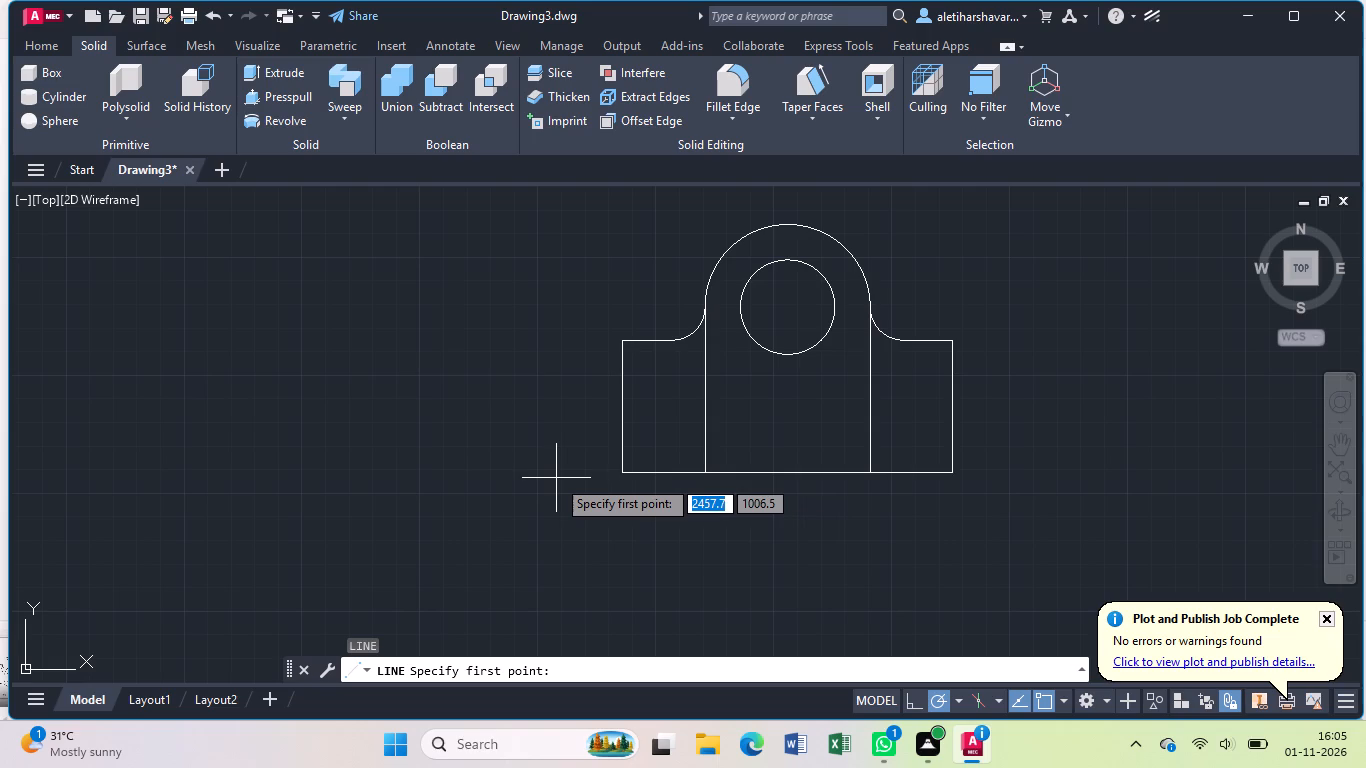
{"action": "left_click", "coordinate": [621, 477]}
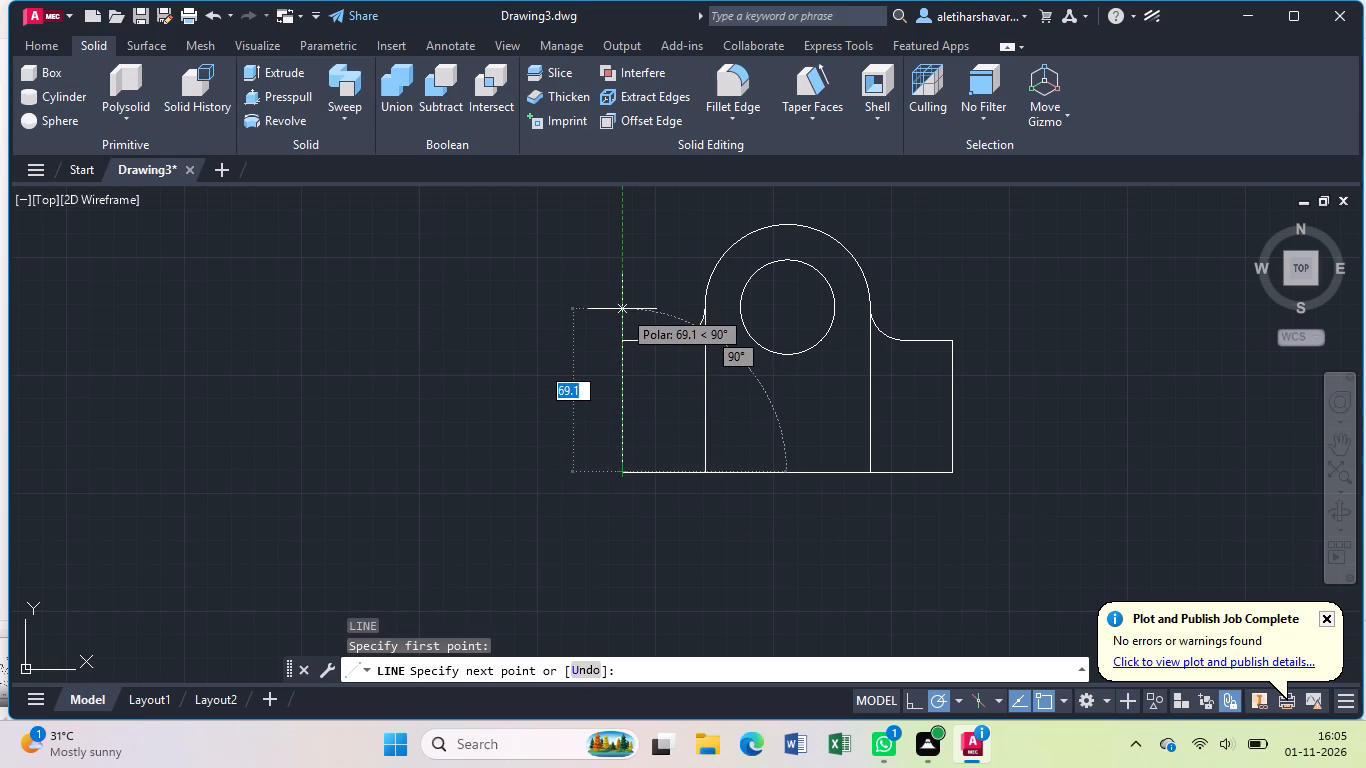
{"action": "type", "text": "23"}
{"action": "key", "text": "Return"}
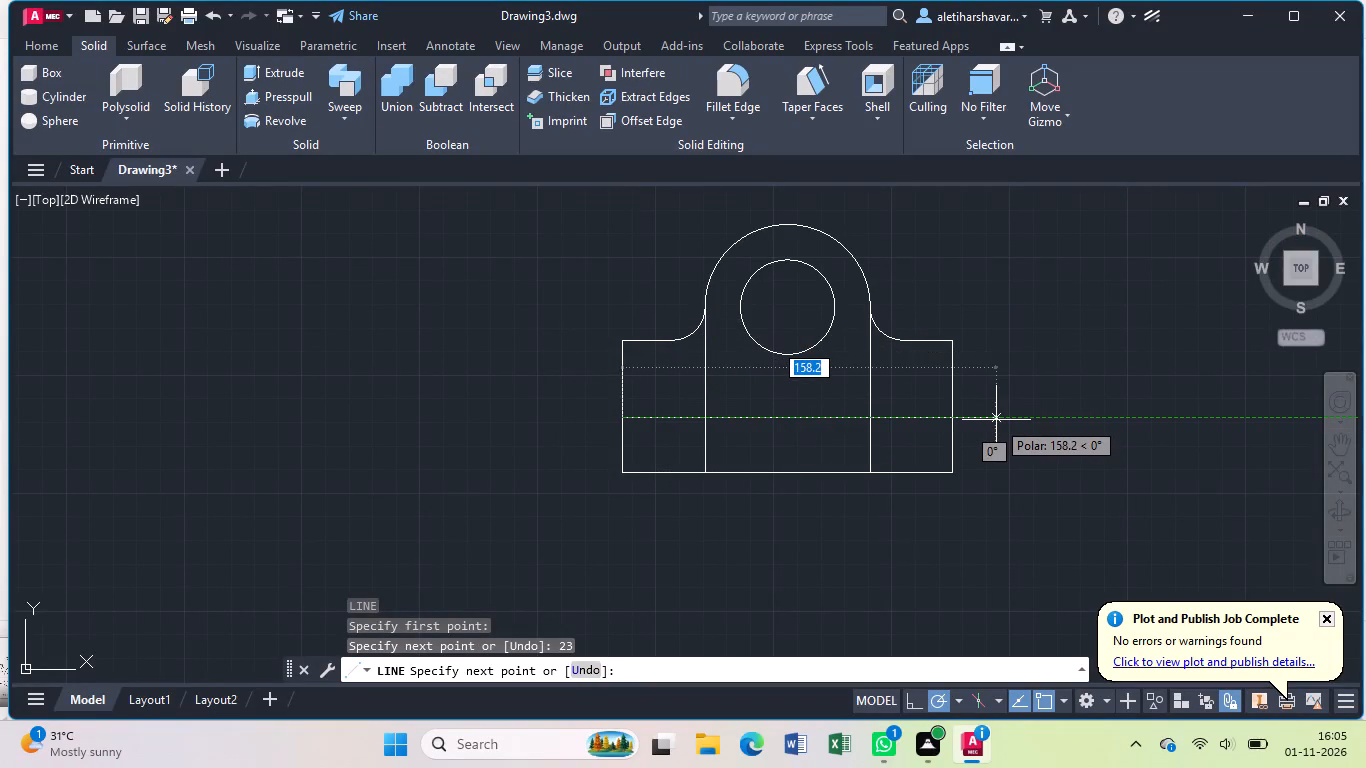
{"action": "type", "text": "15"}
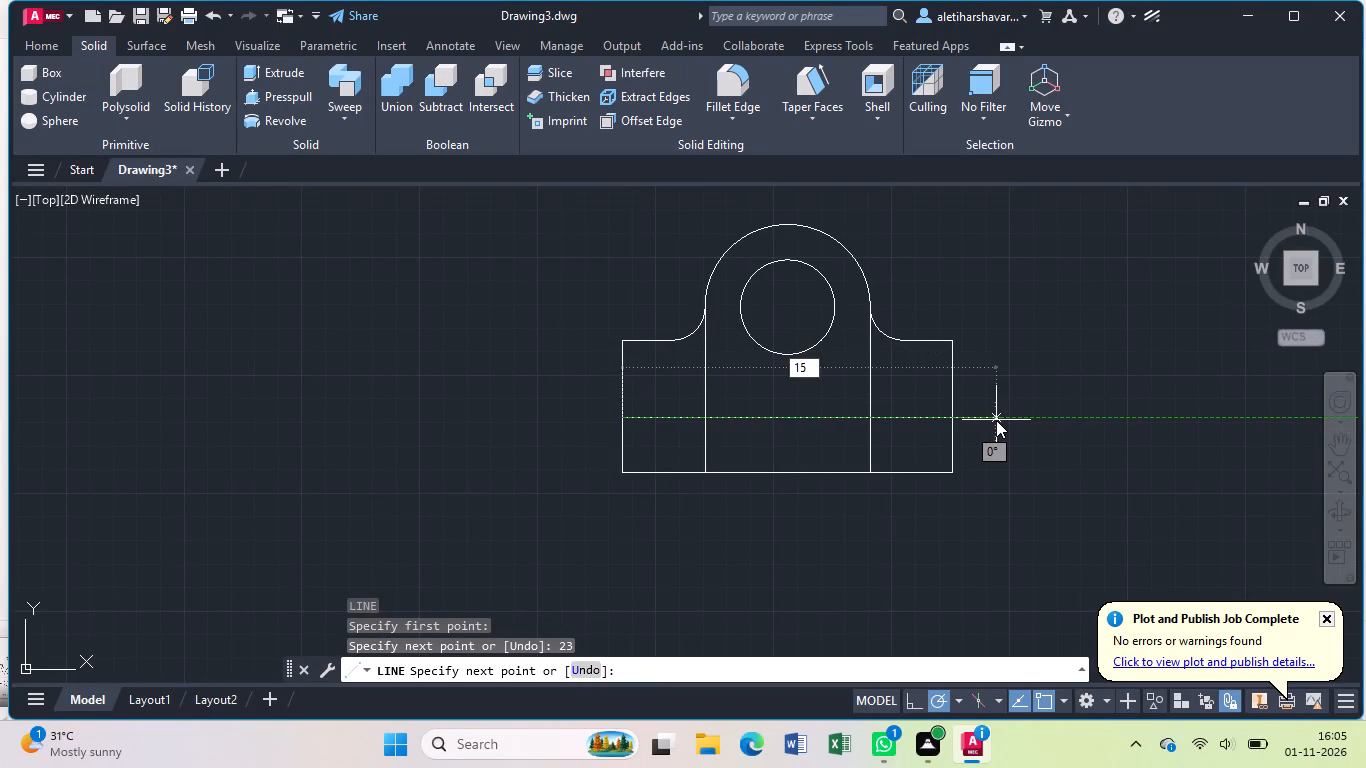
{"action": "key", "text": "Return"}
{"action": "key", "text": "Escape"}
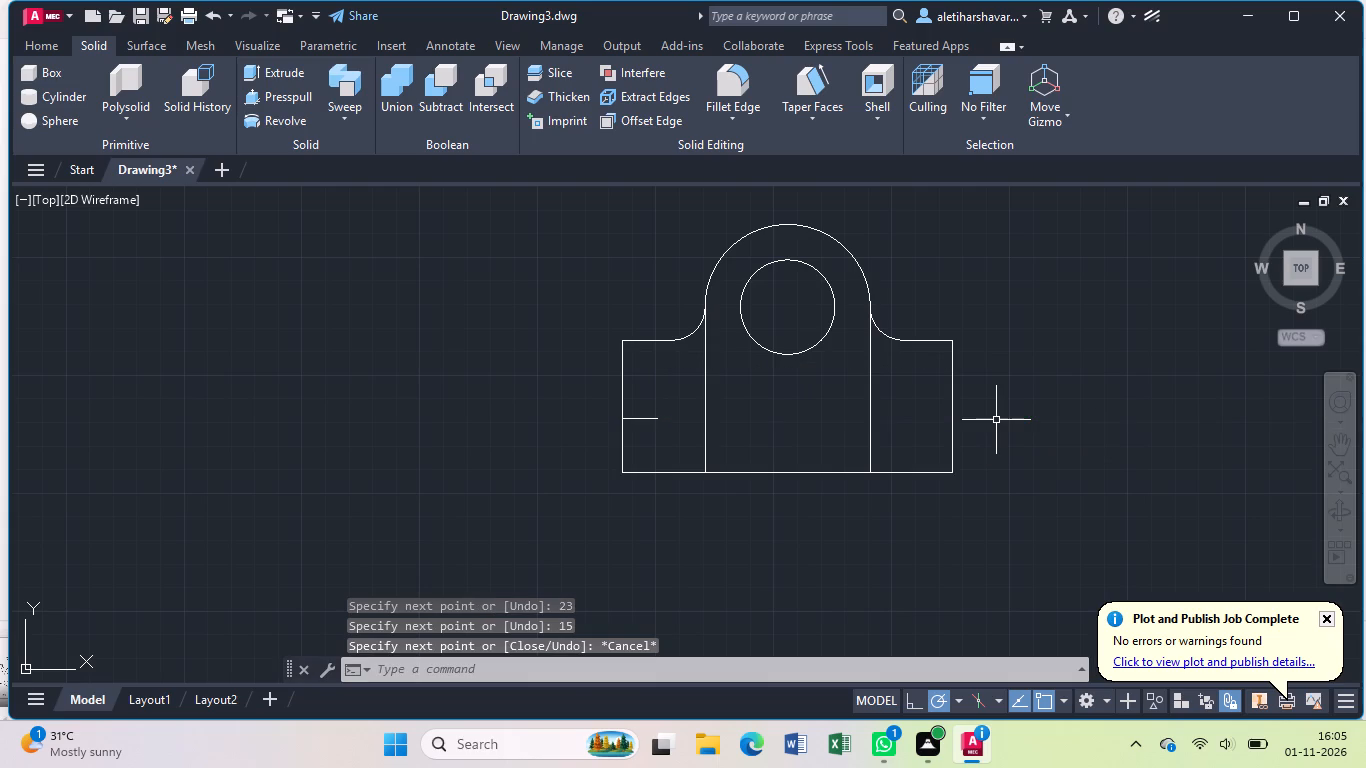
Draw a circle of 5 mm radius centred on the free end of the 15 mm construction line.
{"action": "key", "text": "c"}
{"action": "key", "text": "Return"}
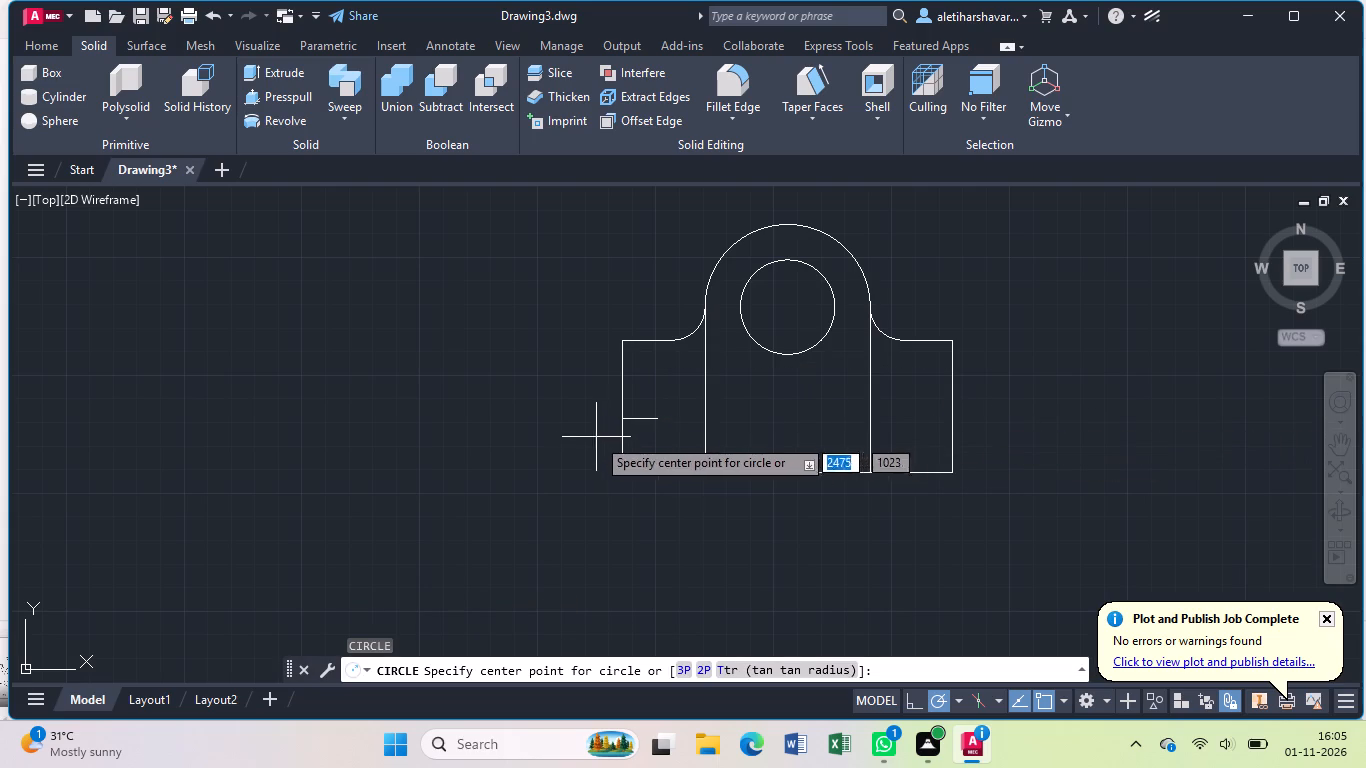
{"action": "left_click", "coordinate": [654, 420]}
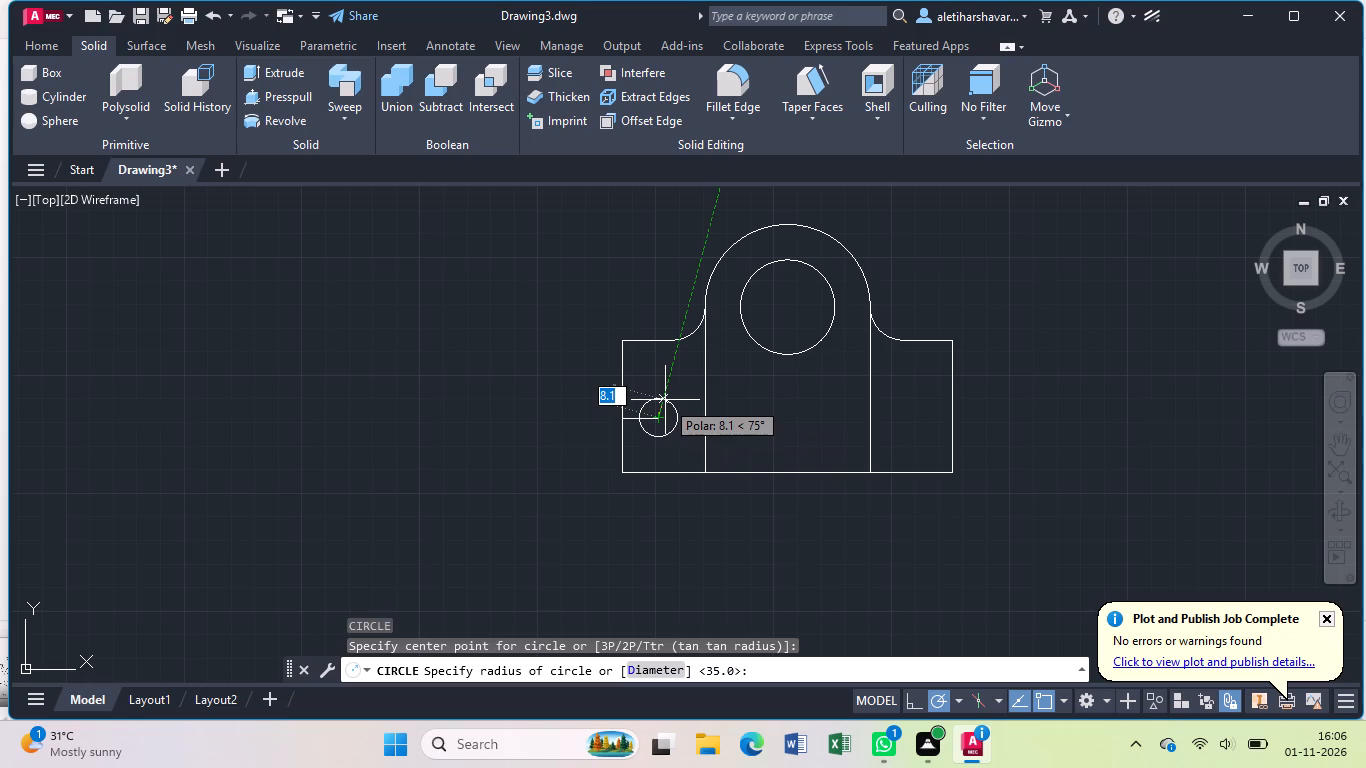
{"action": "key", "text": "5"}
{"action": "key", "text": "Return"}
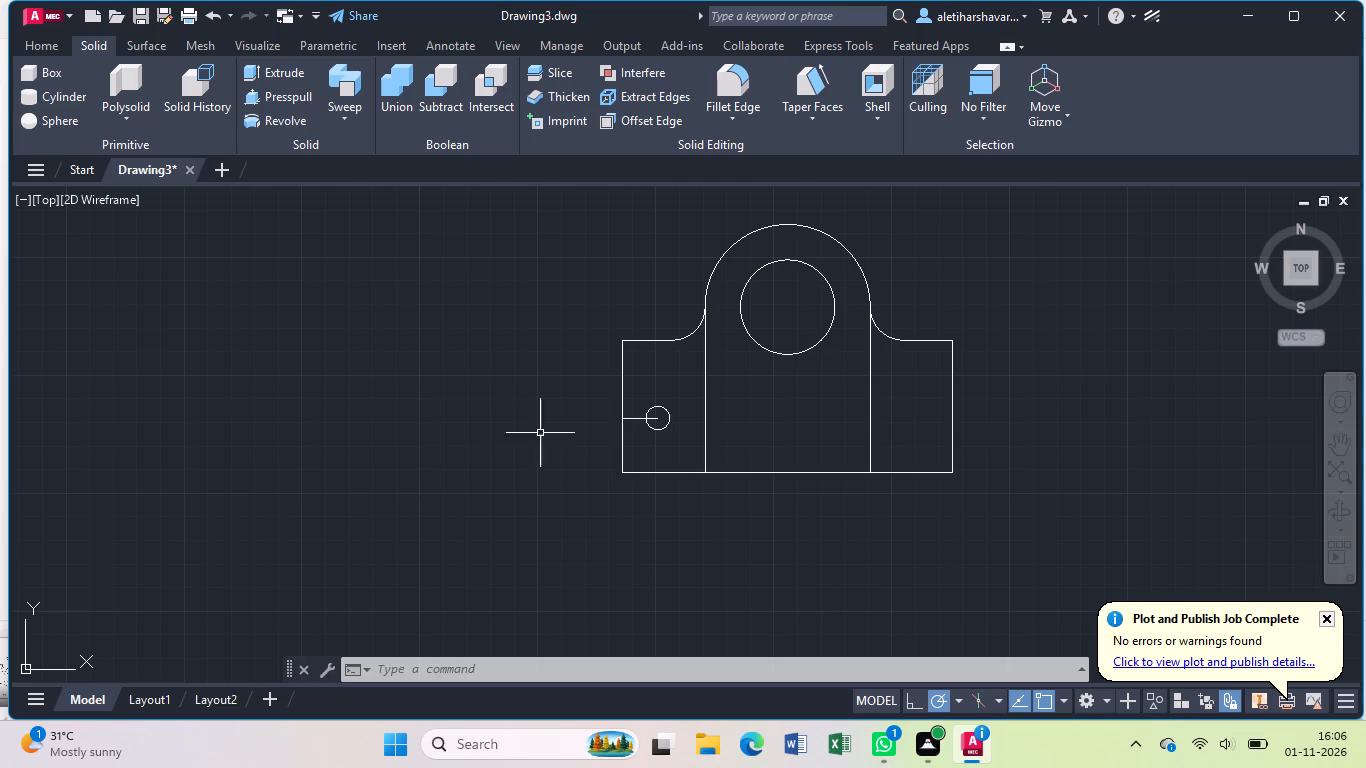
Delete the 15 mm and 23 mm construction lines used to locate the small circle.
{"action": "left_click", "coordinate": [636, 417]}
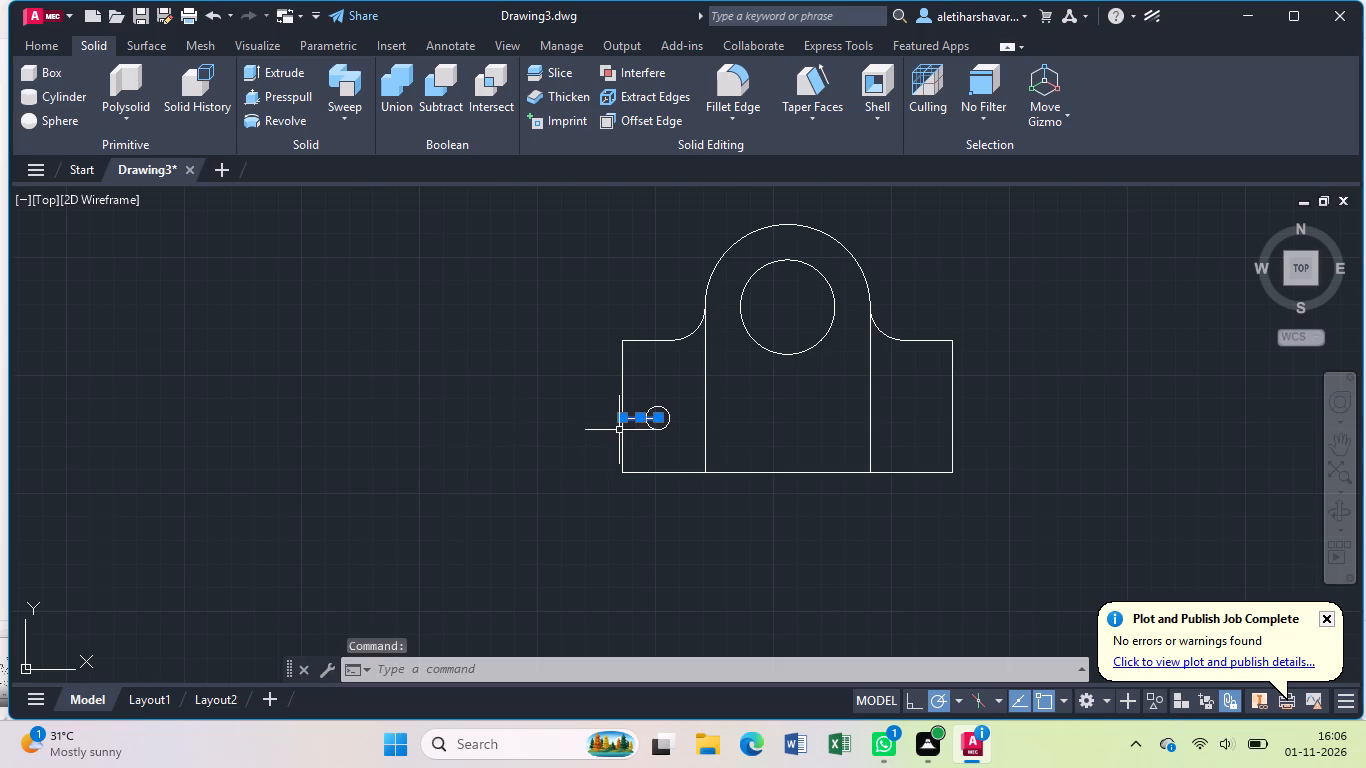
{"action": "left_click", "coordinate": [621, 433]}
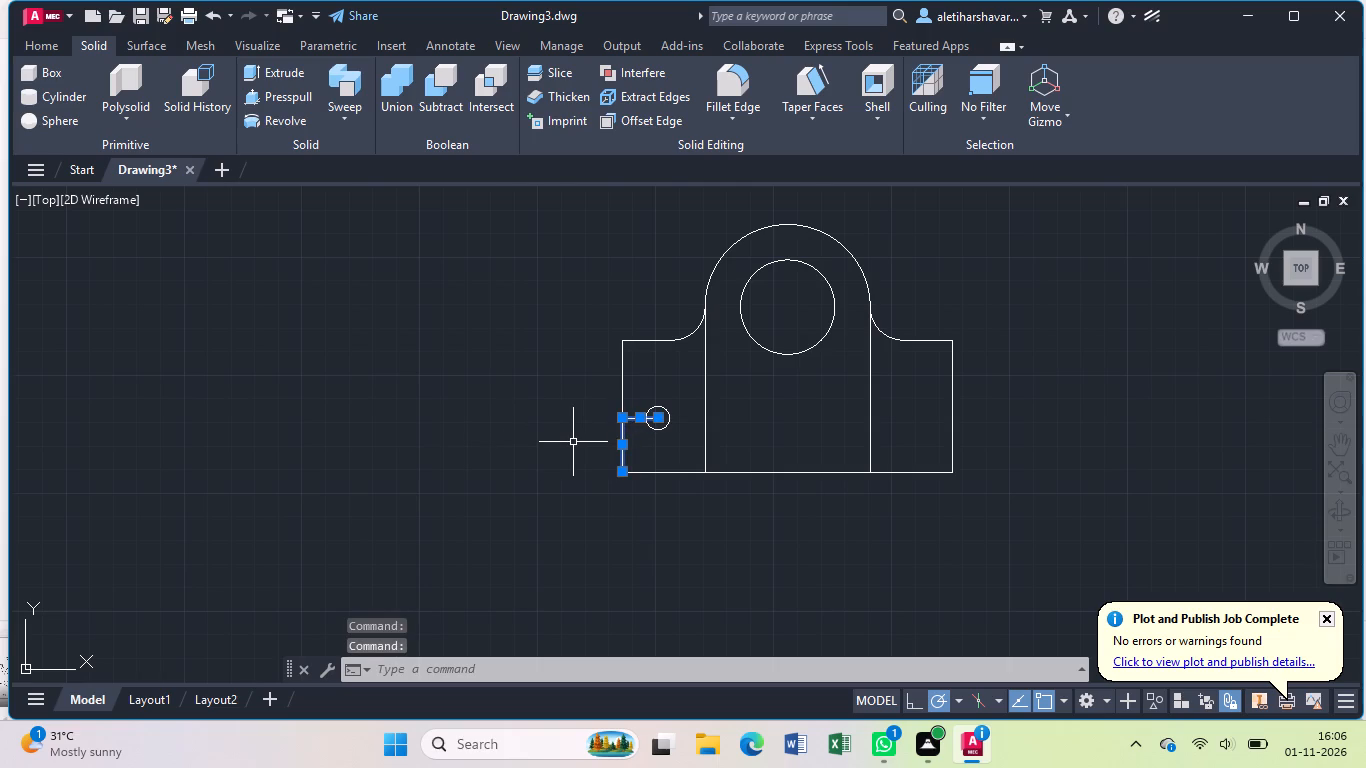
{"action": "key", "text": "Delete"}
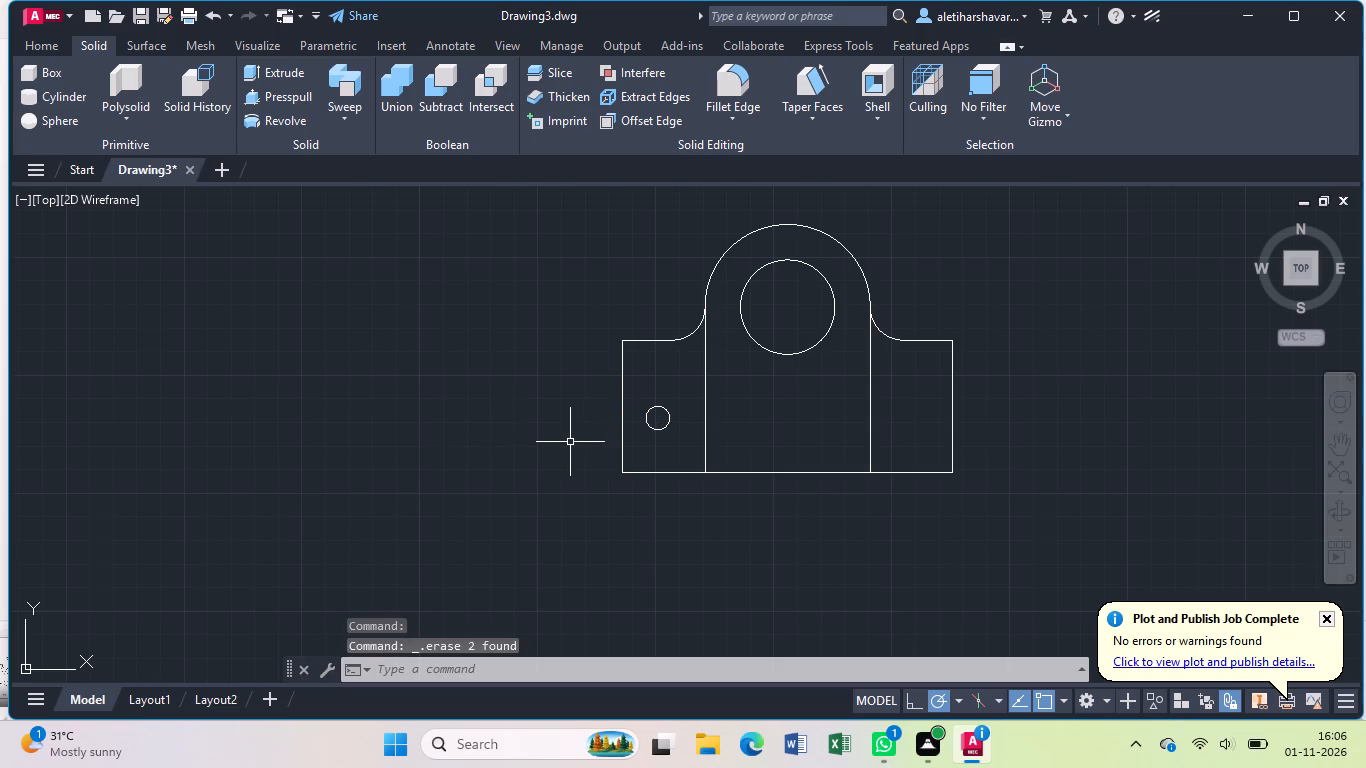
Draw construction lines from the base's lower right corner, 23 mm up and 15 mm to the left.
{"action": "key", "text": "l"}
{"action": "key", "text": "Return"}
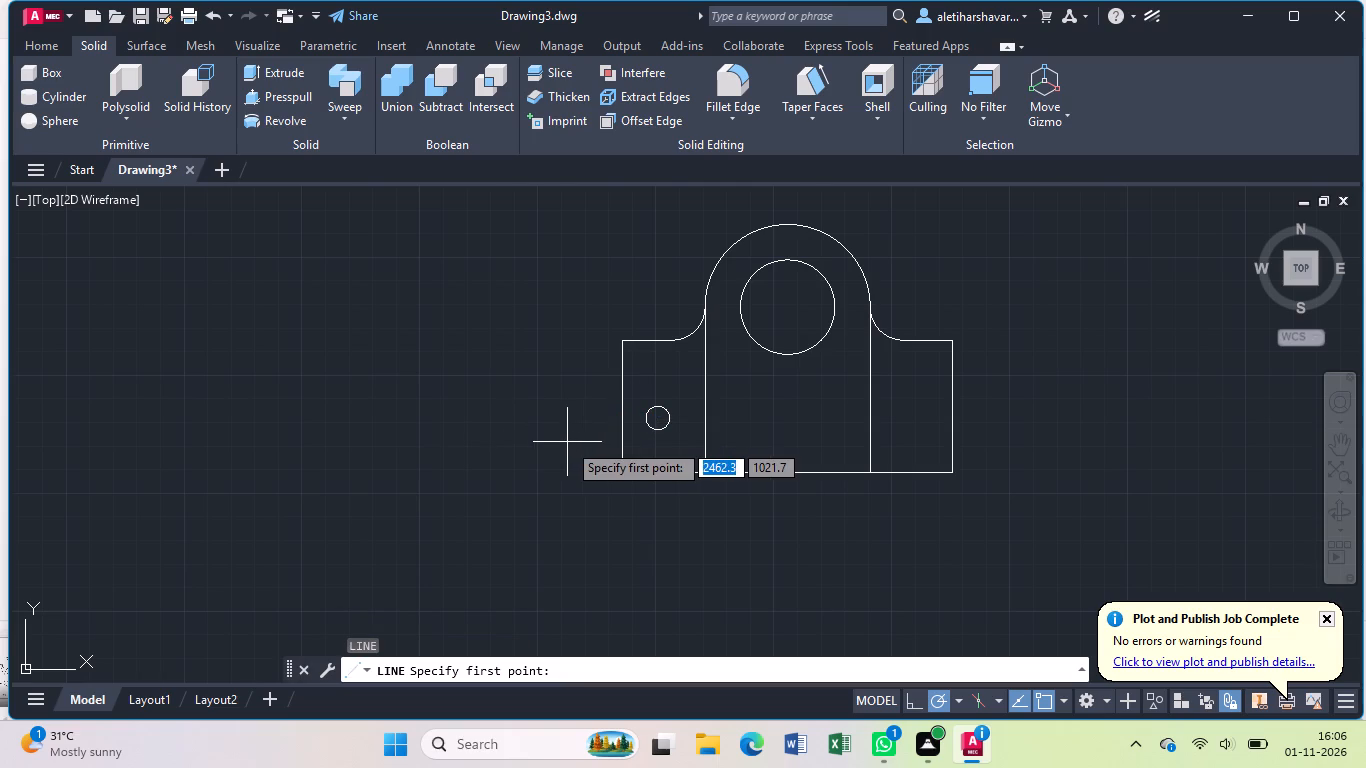
{"action": "left_click", "coordinate": [953, 475]}
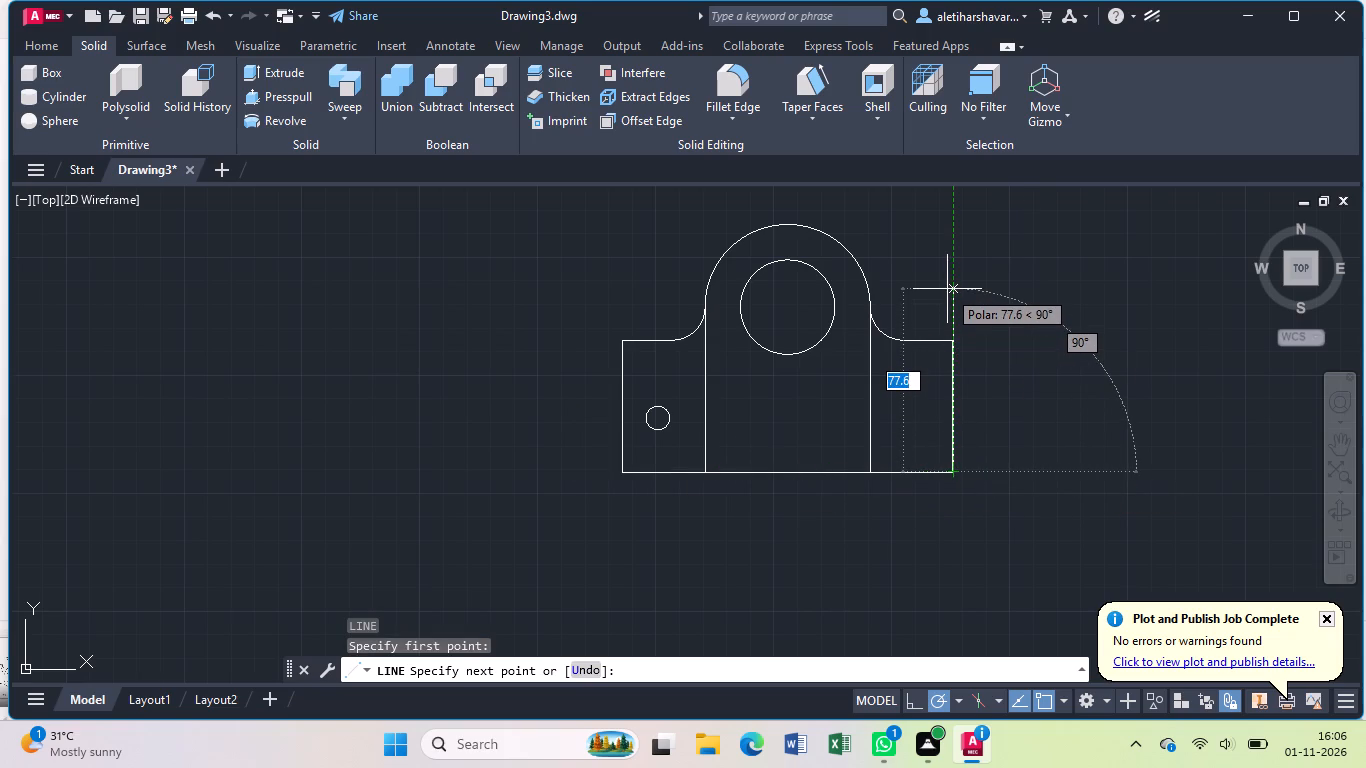
{"action": "type", "text": "23"}
{"action": "key", "text": "Return"}
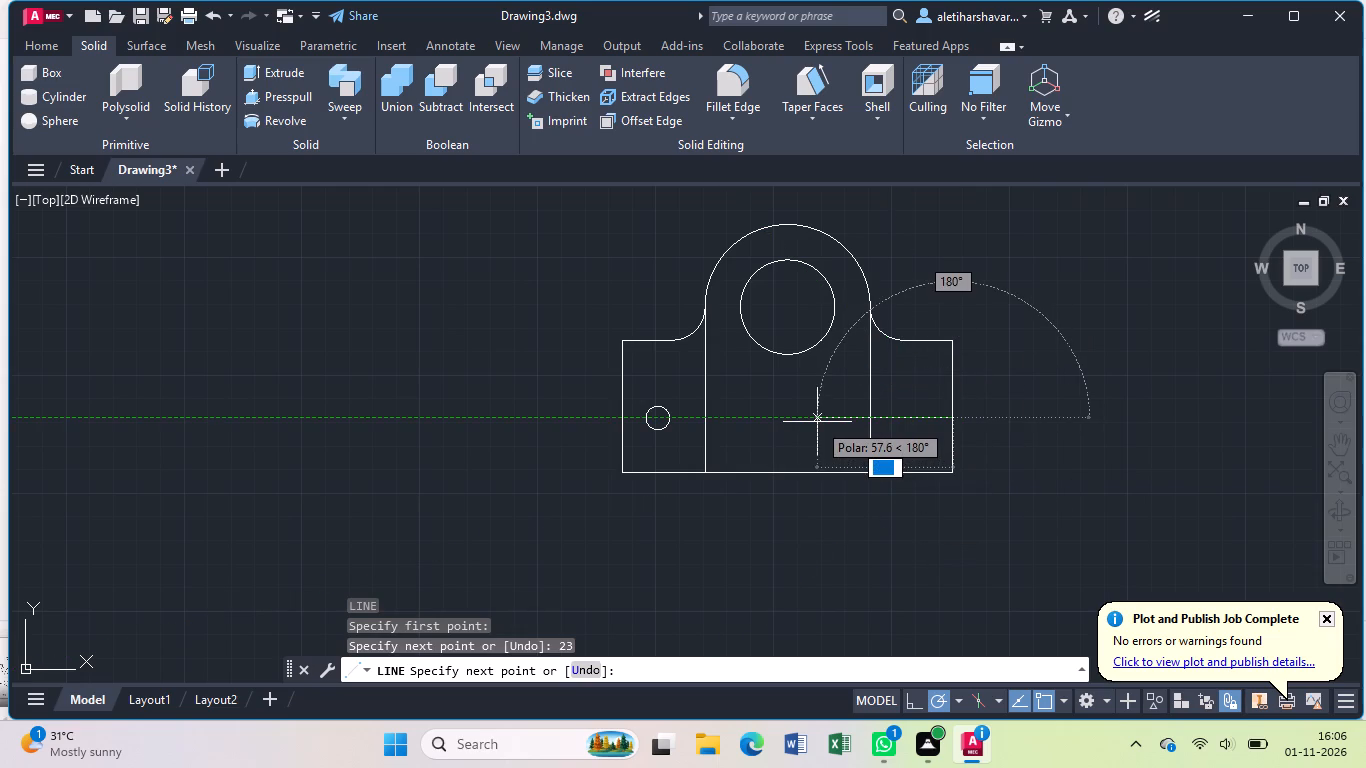
{"action": "type", "text": "15"}
{"action": "key", "text": "Return"}
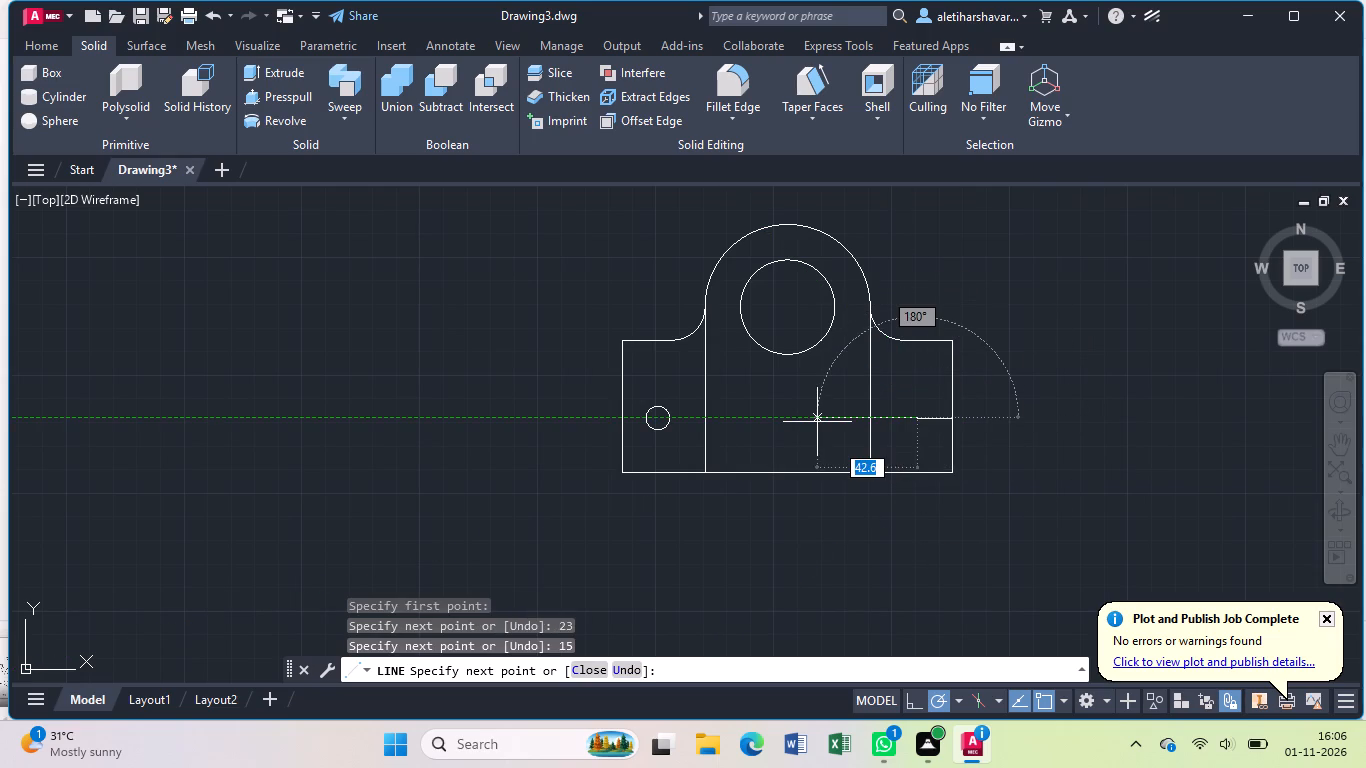
Draw a circle of 5 mm radius centred on the free end of the 15 mm construction line at the base's right side.
{"action": "key", "text": "Escape"}
{"action": "key", "text": "c"}
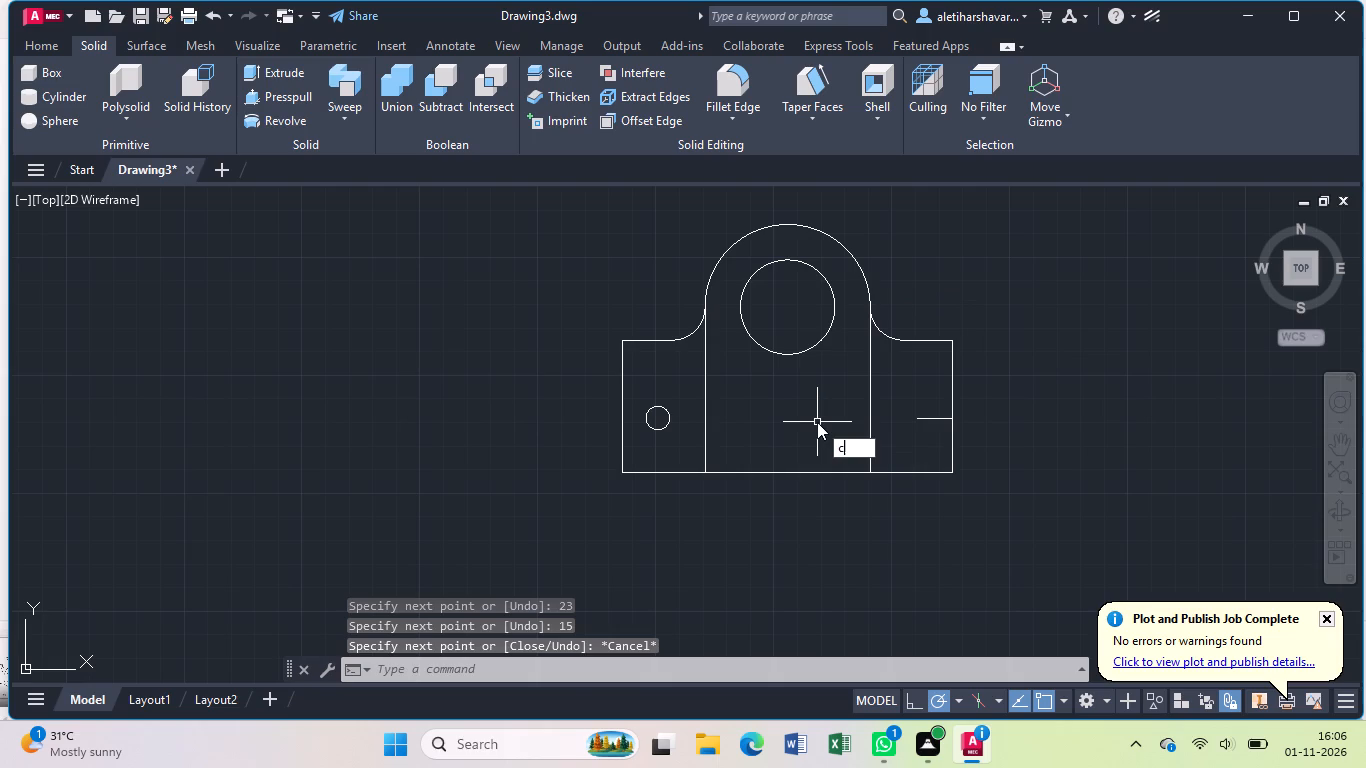
{"action": "key", "text": "Return"}
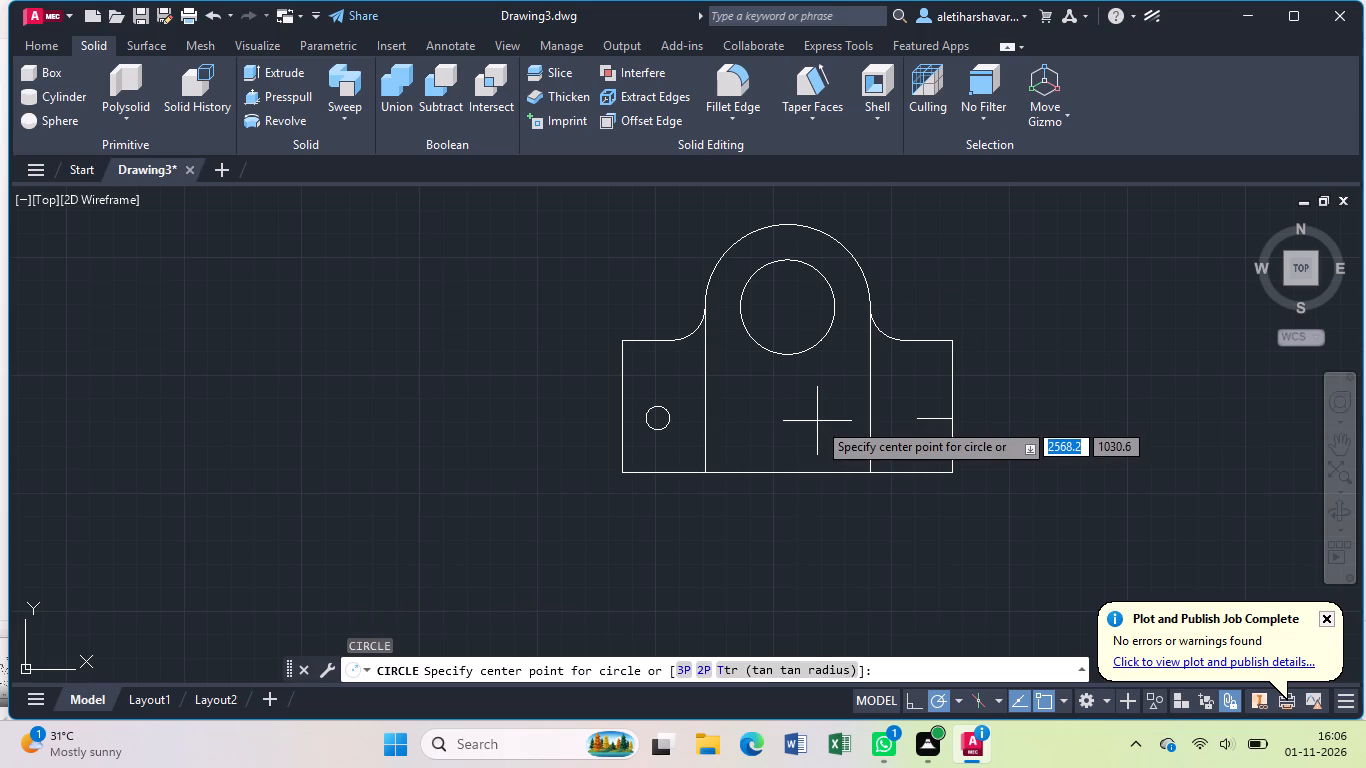
{"action": "left_click", "coordinate": [923, 419]}
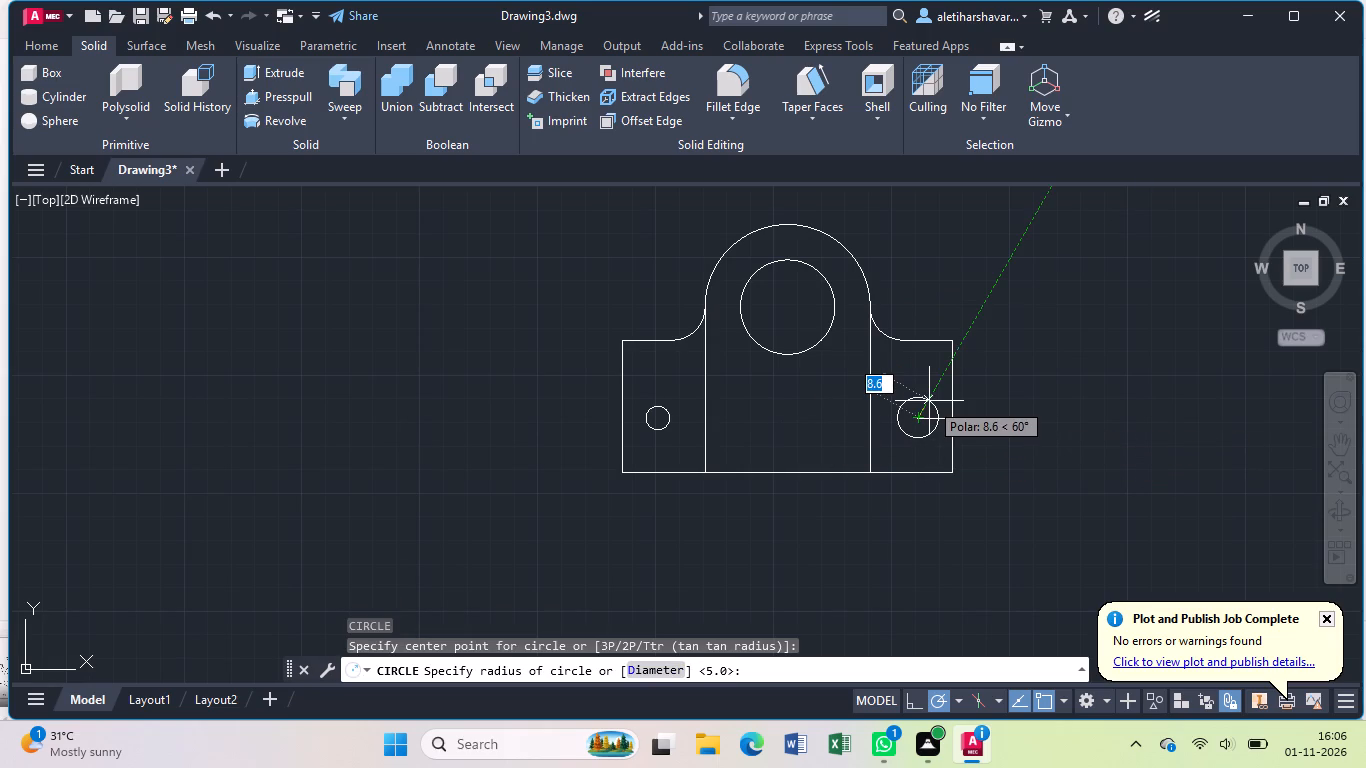
{"action": "key", "text": "5"}
{"action": "key", "text": "Return"}
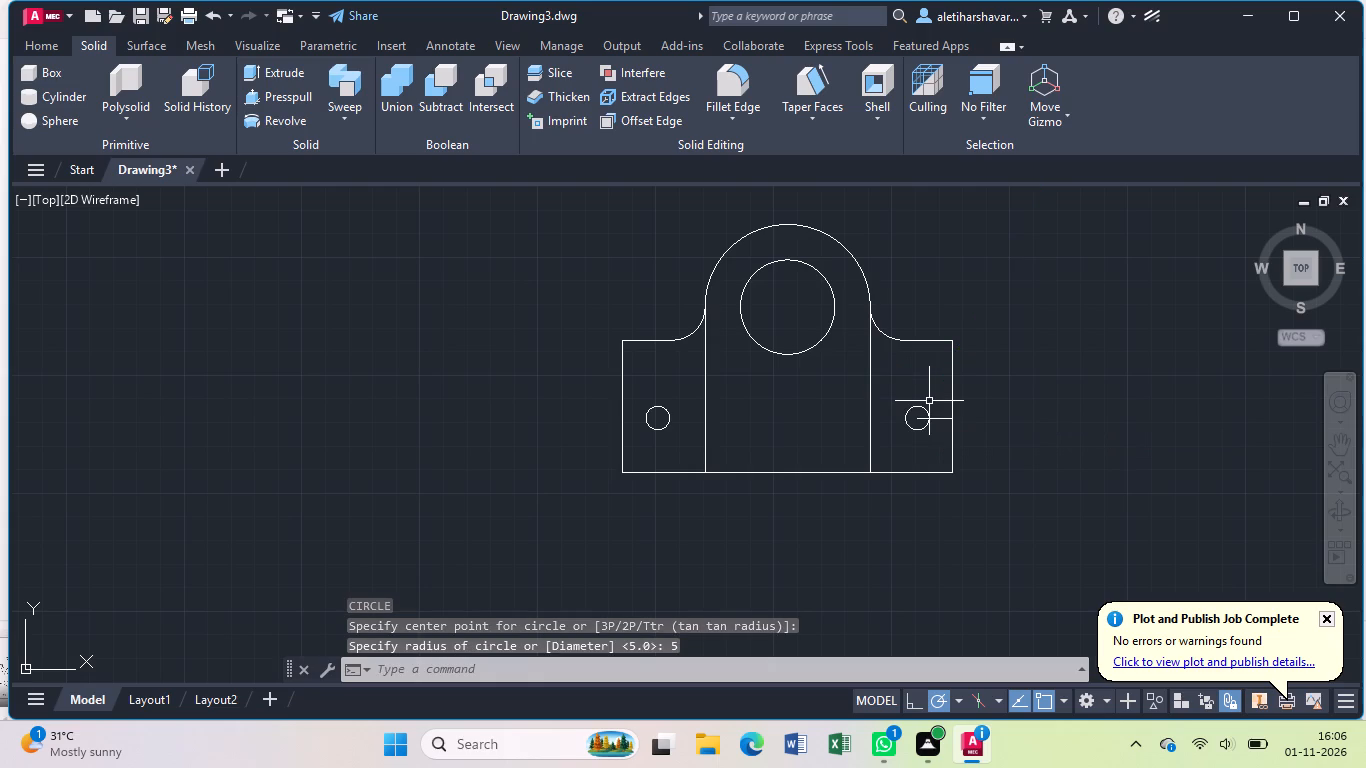
Delete the 15 mm and 23 mm construction lines used to locate the second small circle.
{"action": "left_click", "coordinate": [940, 417]}
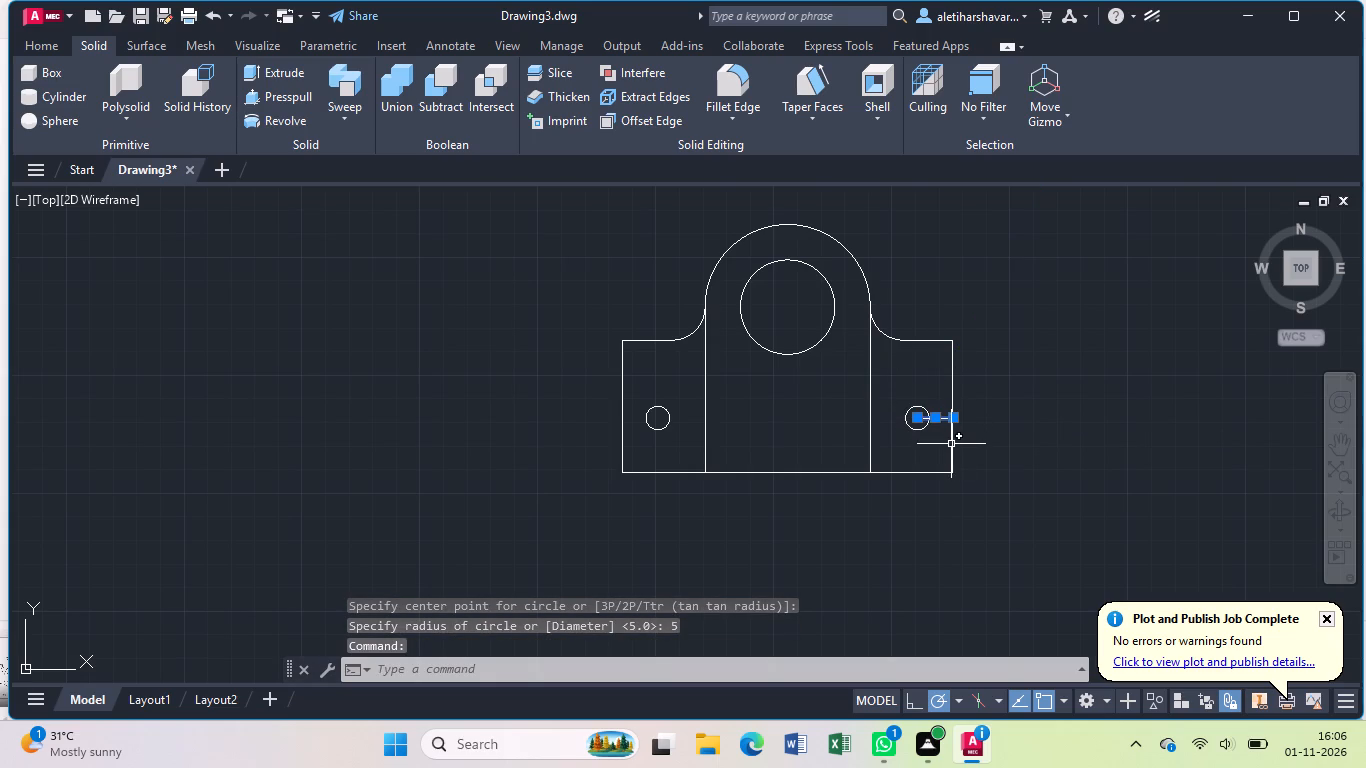
{"action": "left_click", "coordinate": [951, 444]}
{"action": "key", "text": "Delete"}
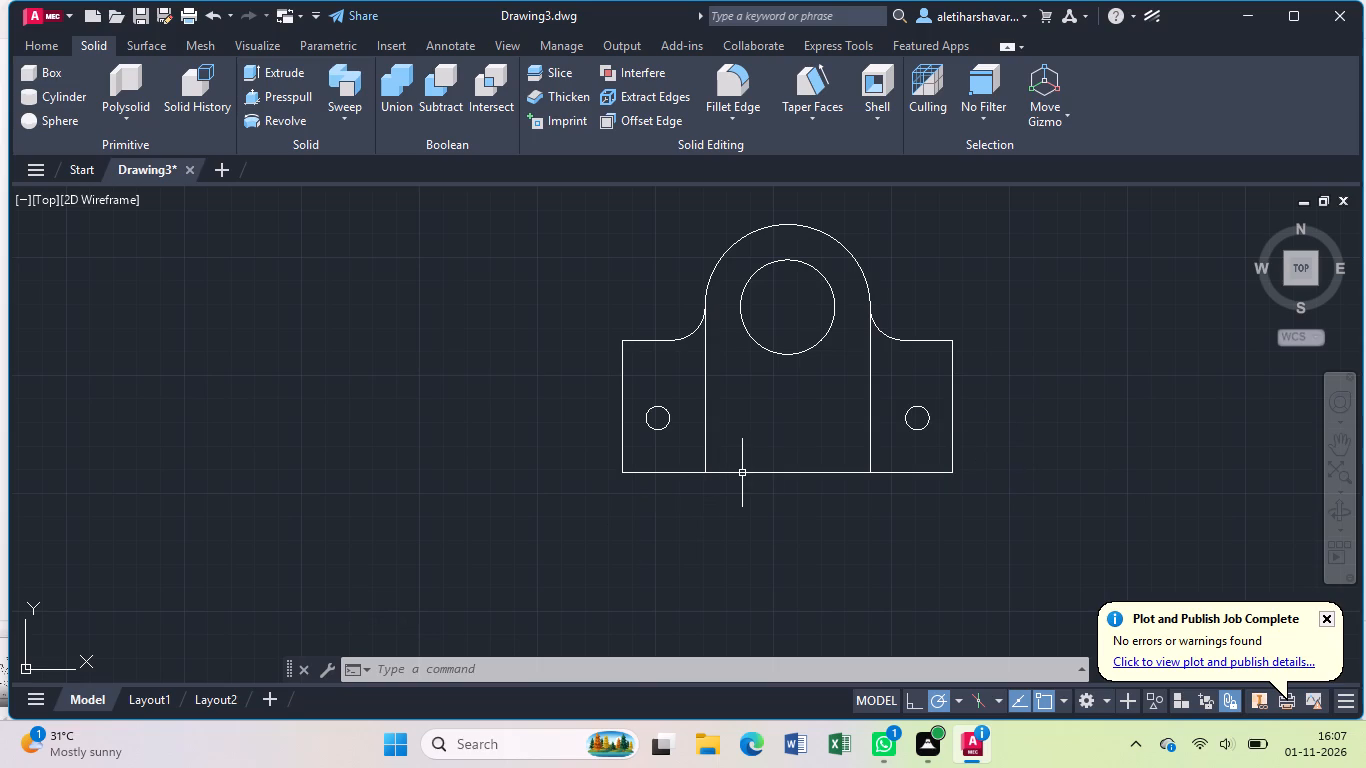
Join the connected lines and arcs of the whole part profile.
{"action": "left_click_drag", "start_coordinate": [1000, 247], "coordinate": [1002, 266]}
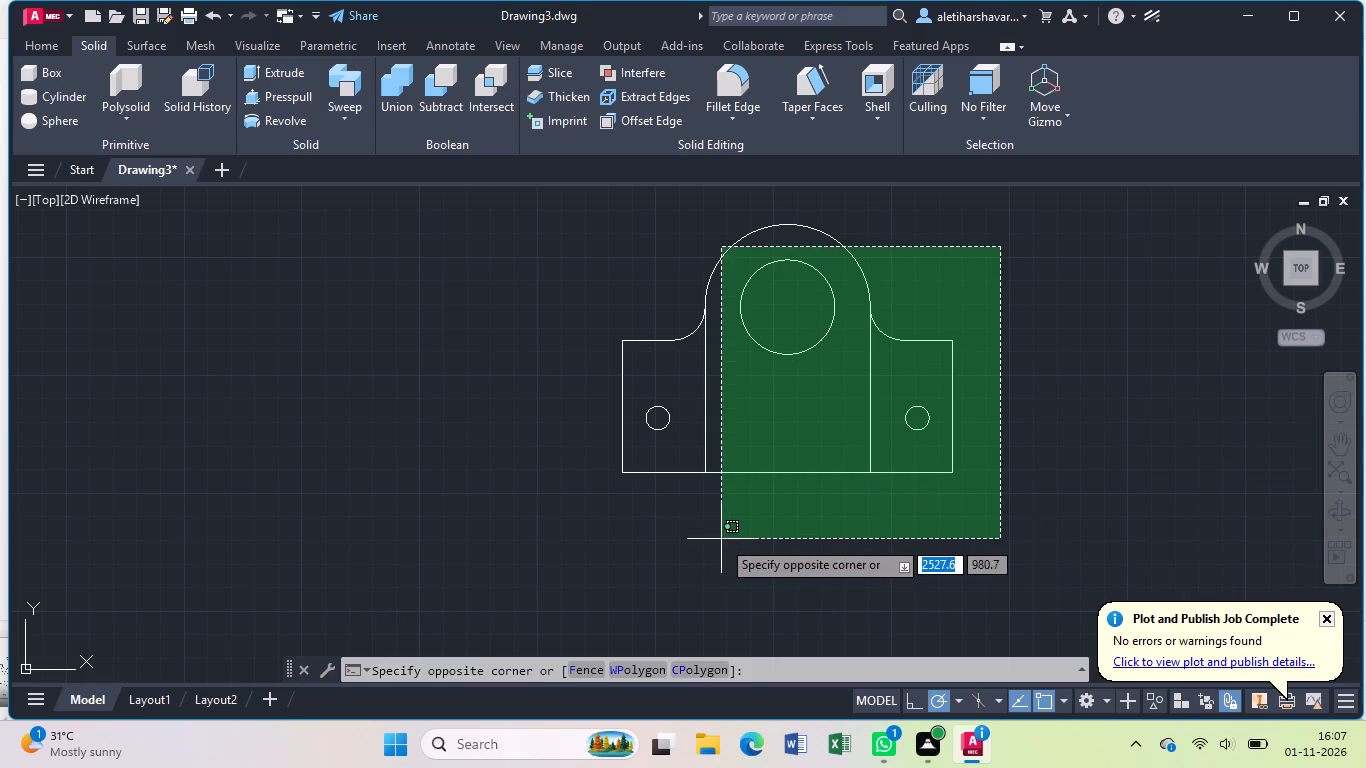
{"action": "left_click", "coordinate": [620, 533]}
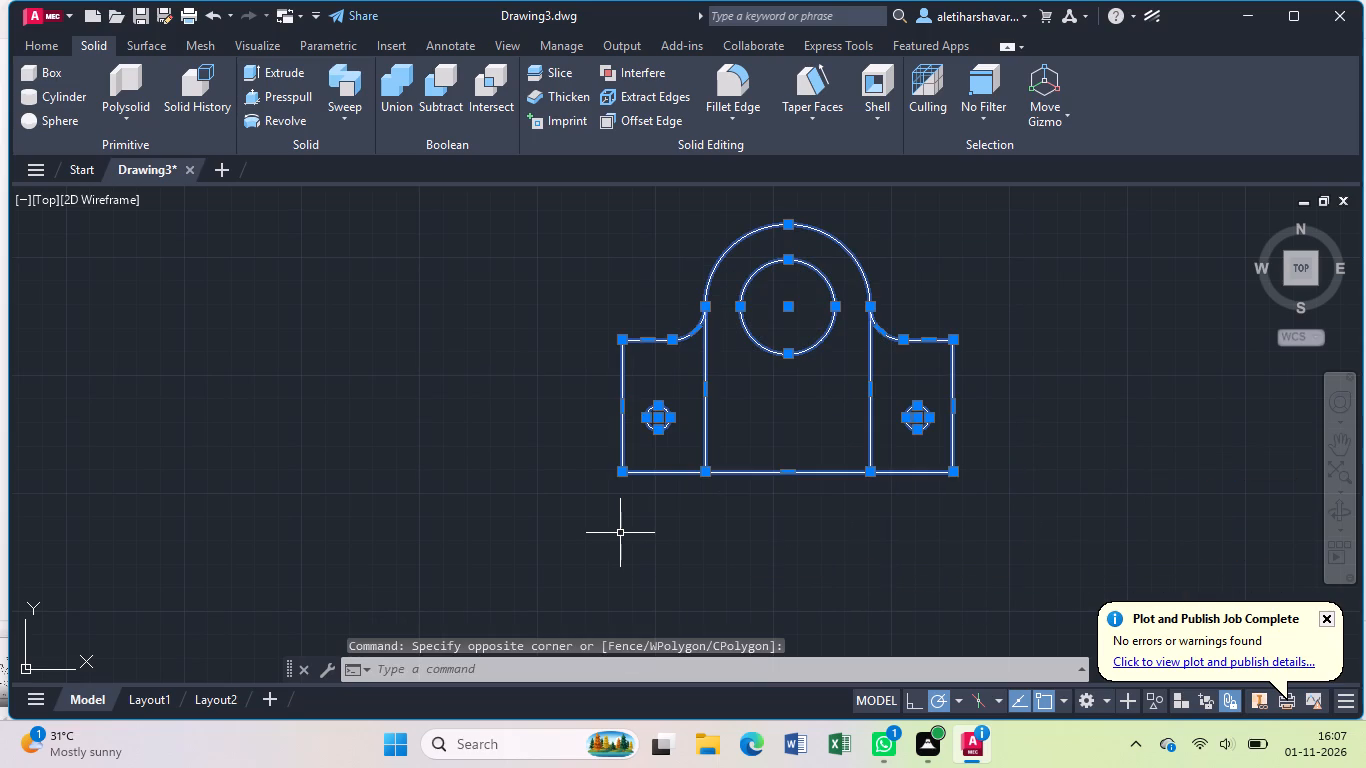
{"action": "key", "text": "j"}
{"action": "key", "text": "Return"}
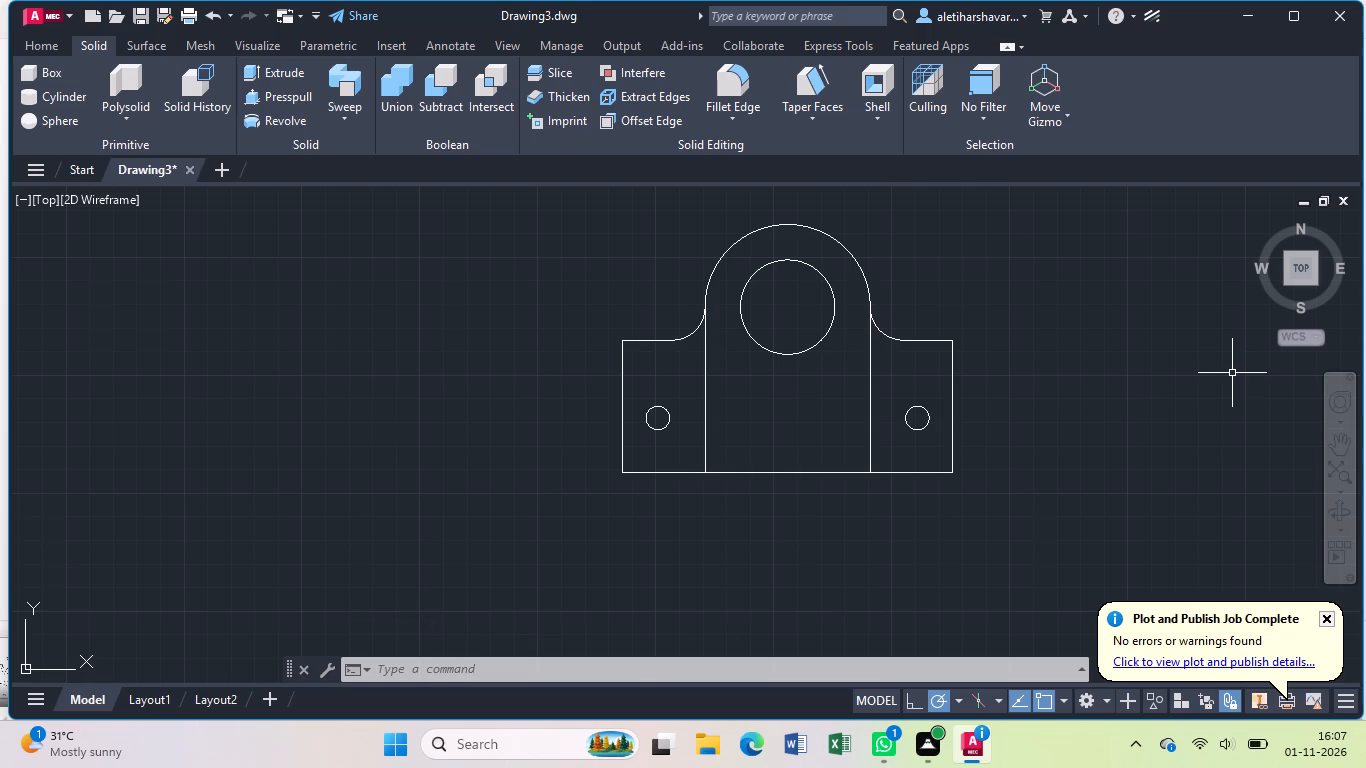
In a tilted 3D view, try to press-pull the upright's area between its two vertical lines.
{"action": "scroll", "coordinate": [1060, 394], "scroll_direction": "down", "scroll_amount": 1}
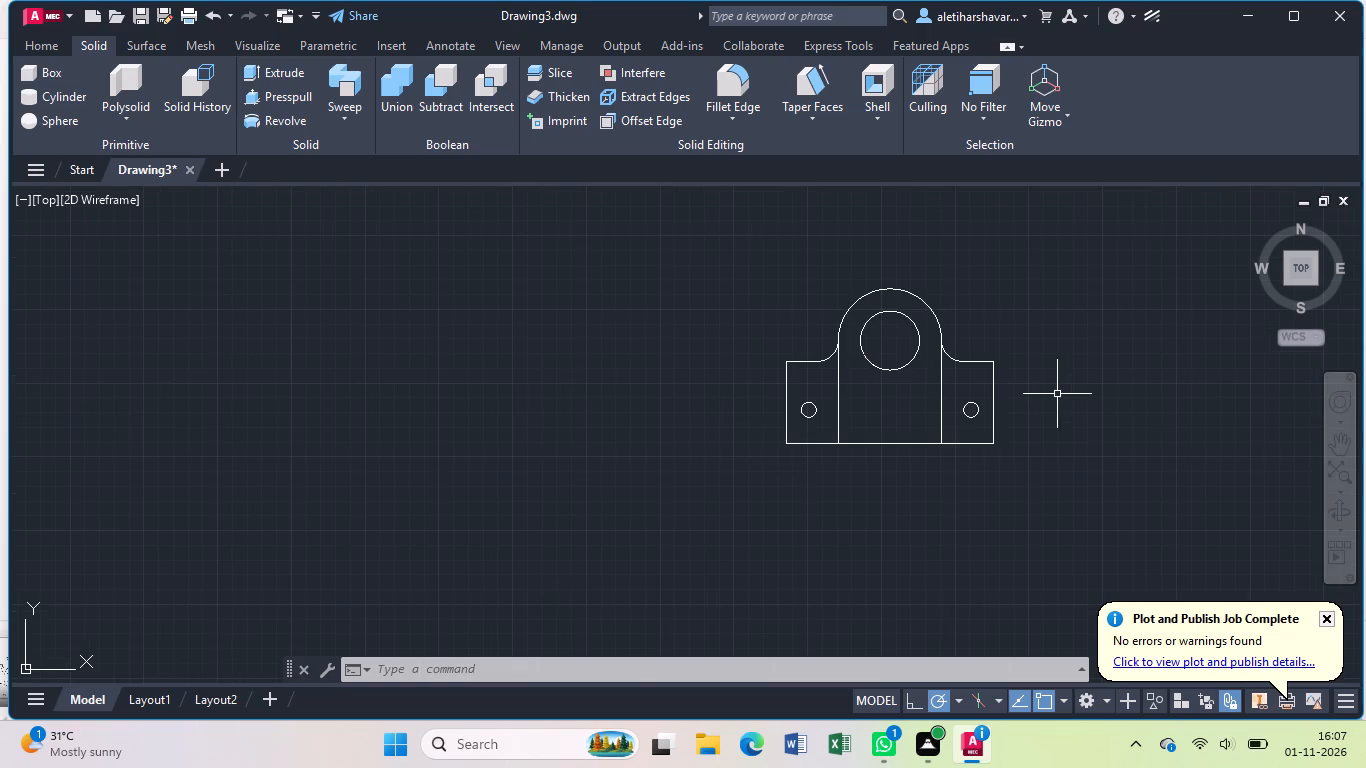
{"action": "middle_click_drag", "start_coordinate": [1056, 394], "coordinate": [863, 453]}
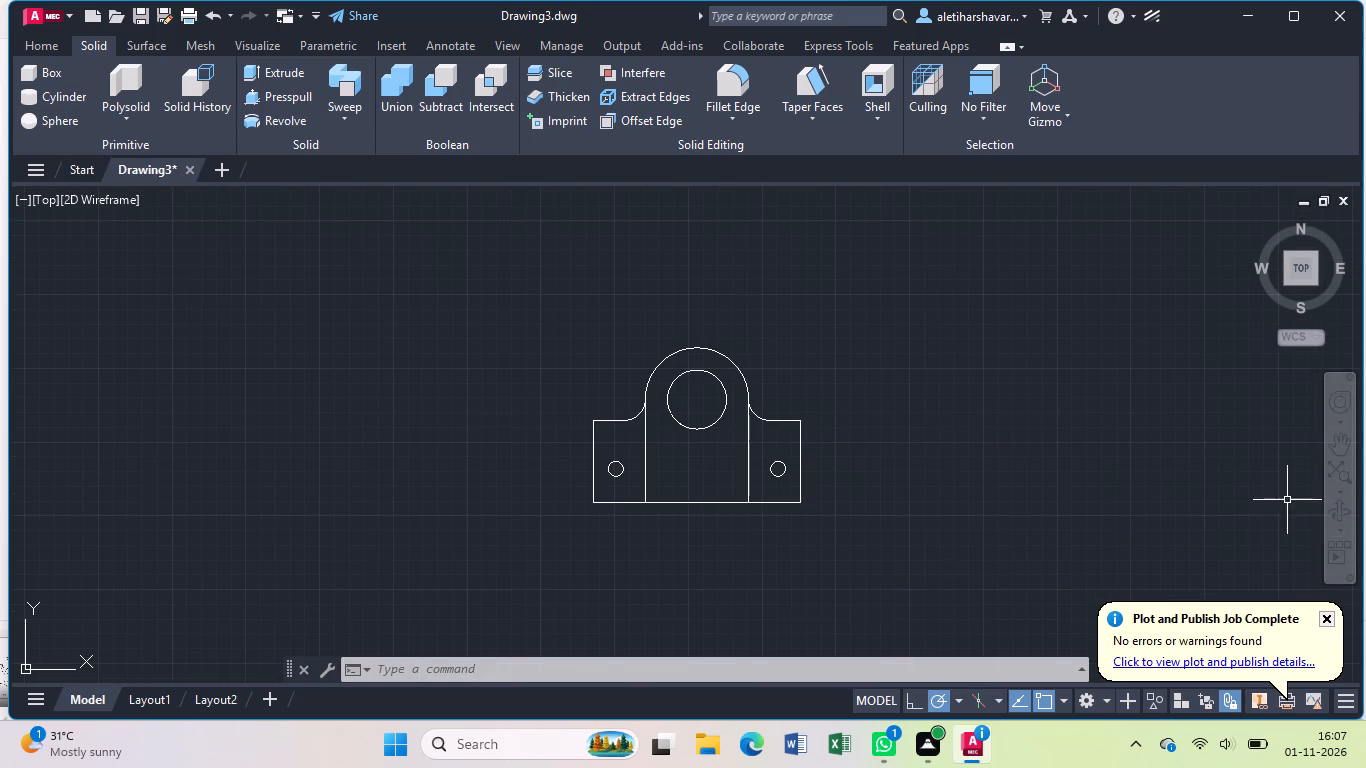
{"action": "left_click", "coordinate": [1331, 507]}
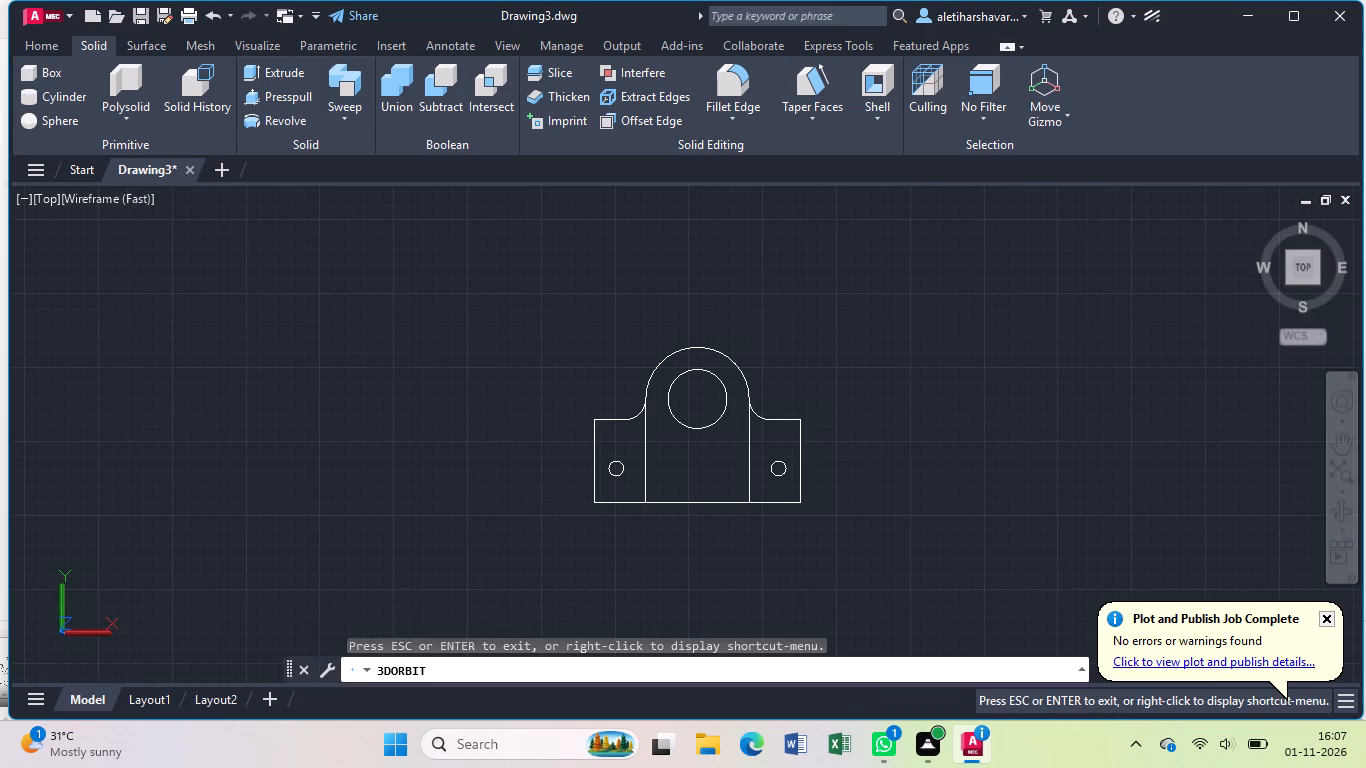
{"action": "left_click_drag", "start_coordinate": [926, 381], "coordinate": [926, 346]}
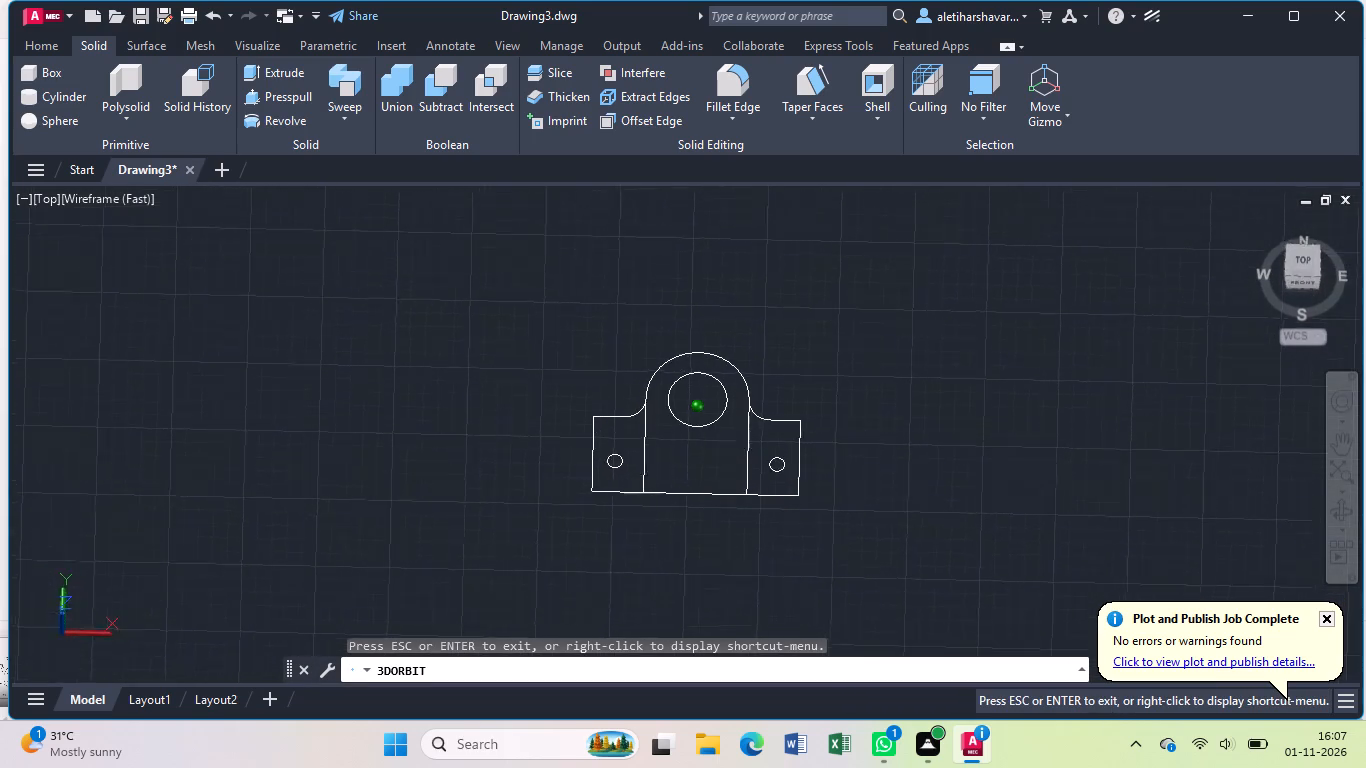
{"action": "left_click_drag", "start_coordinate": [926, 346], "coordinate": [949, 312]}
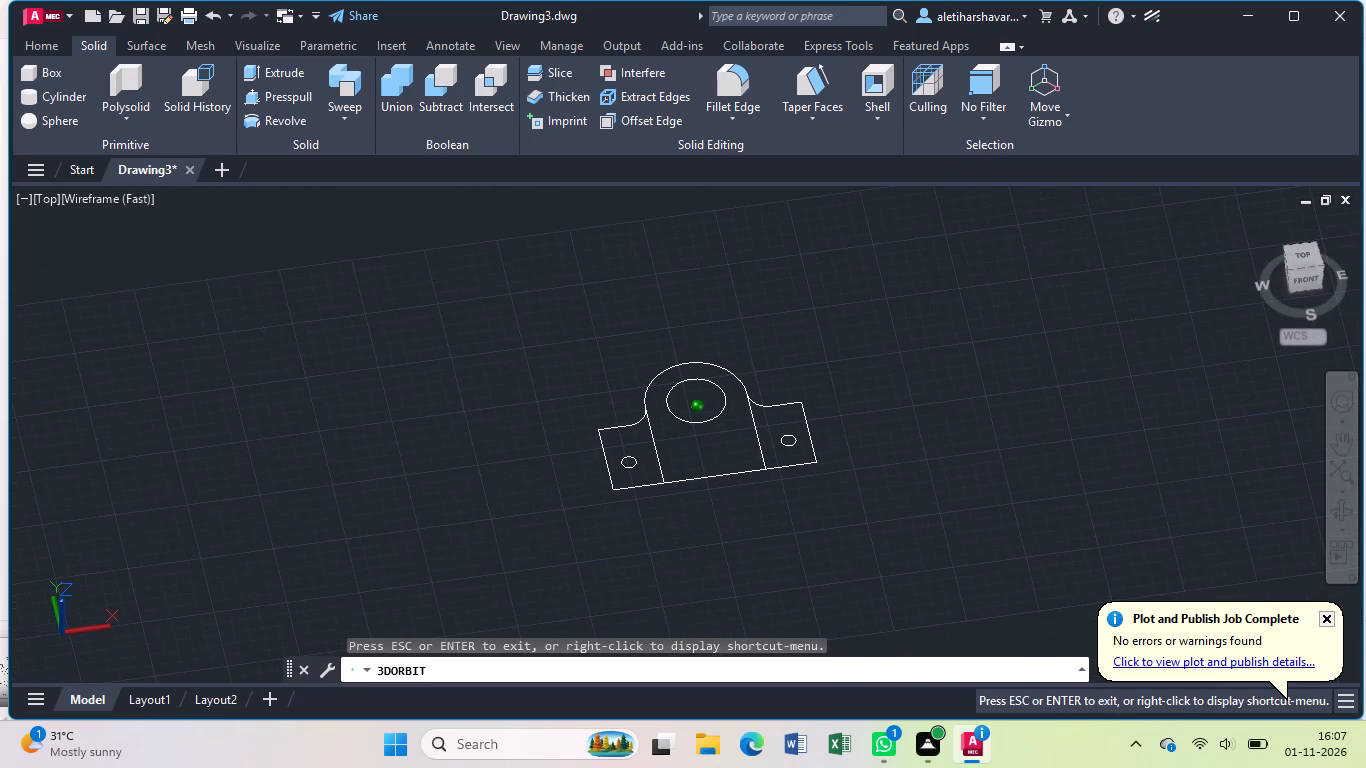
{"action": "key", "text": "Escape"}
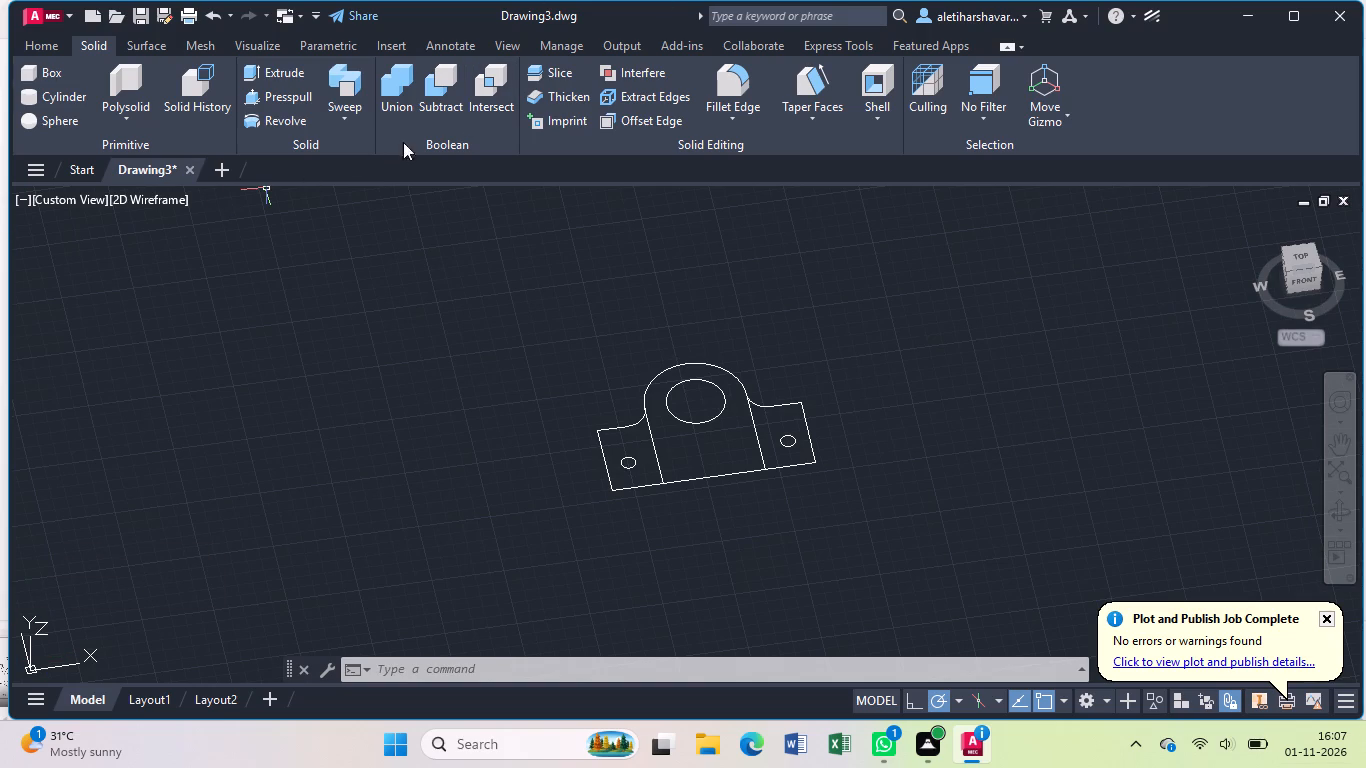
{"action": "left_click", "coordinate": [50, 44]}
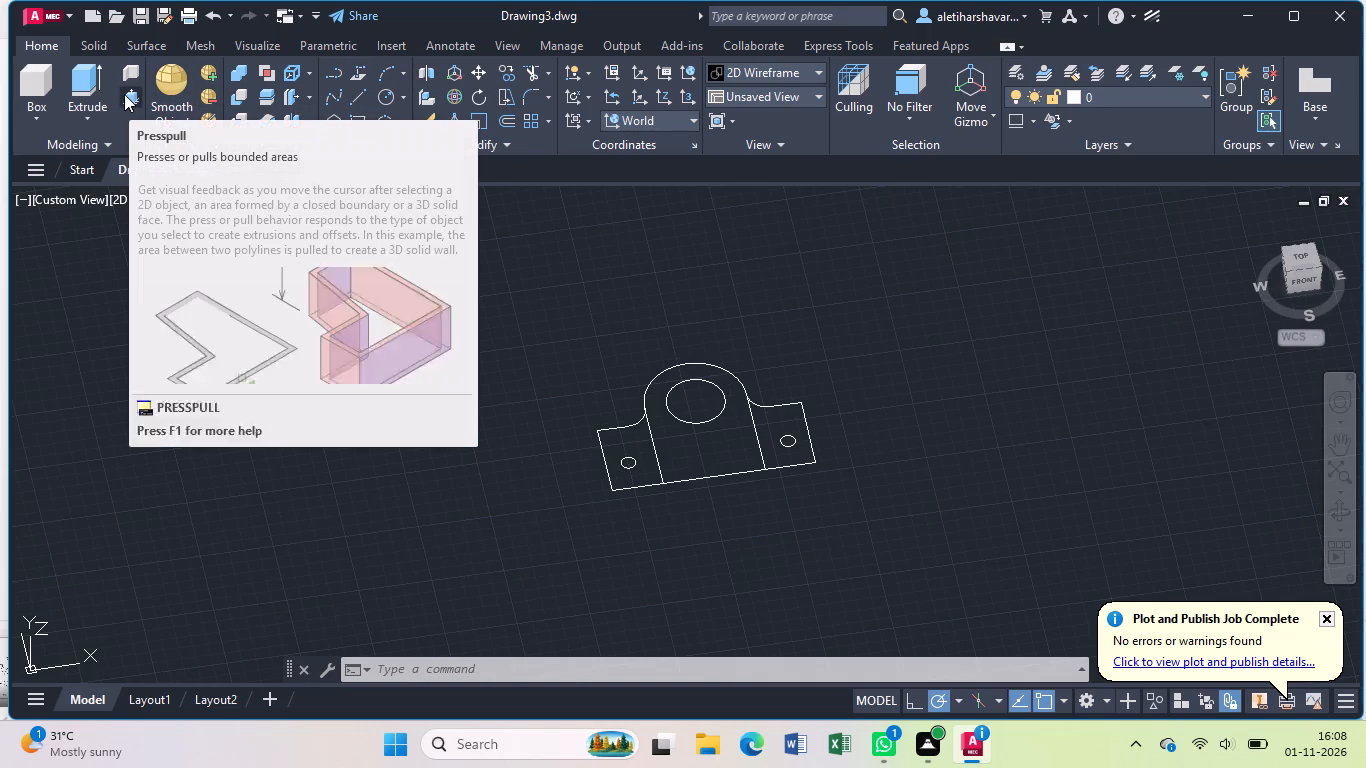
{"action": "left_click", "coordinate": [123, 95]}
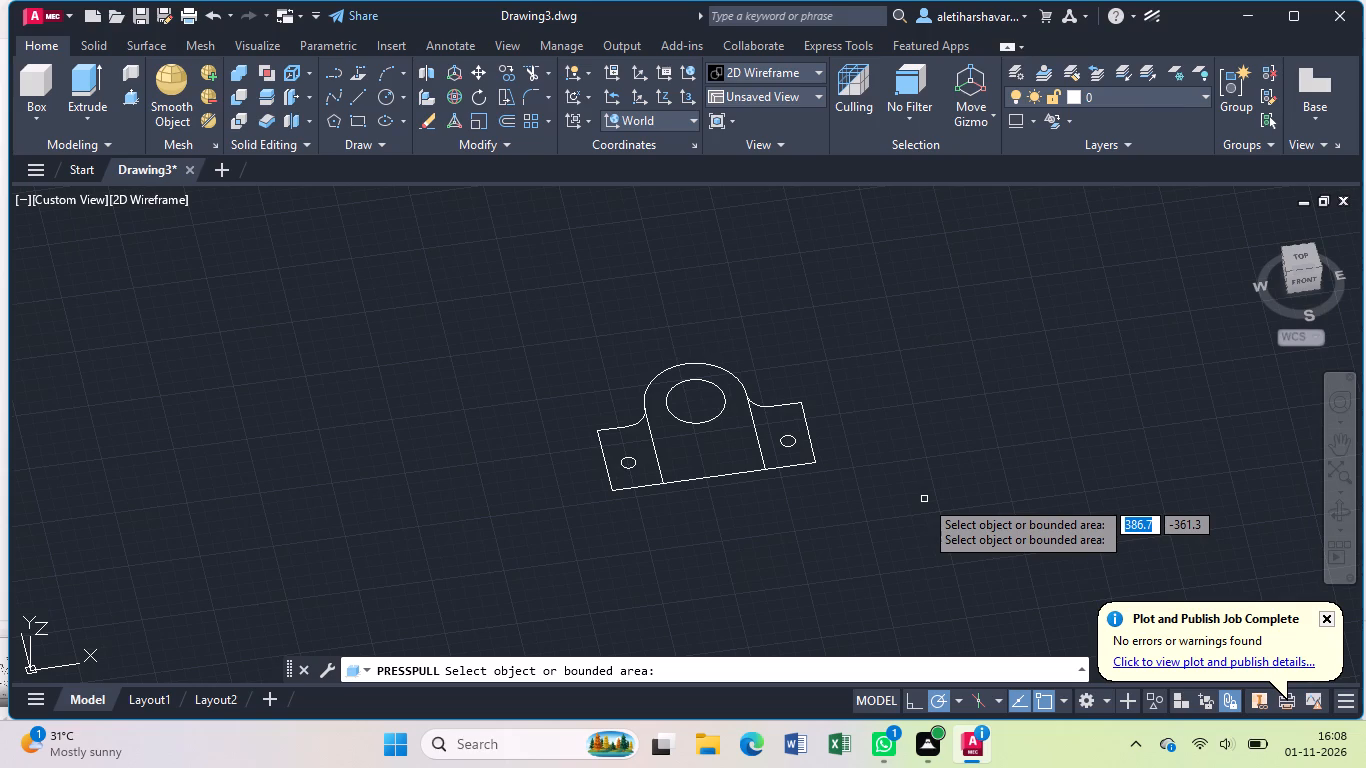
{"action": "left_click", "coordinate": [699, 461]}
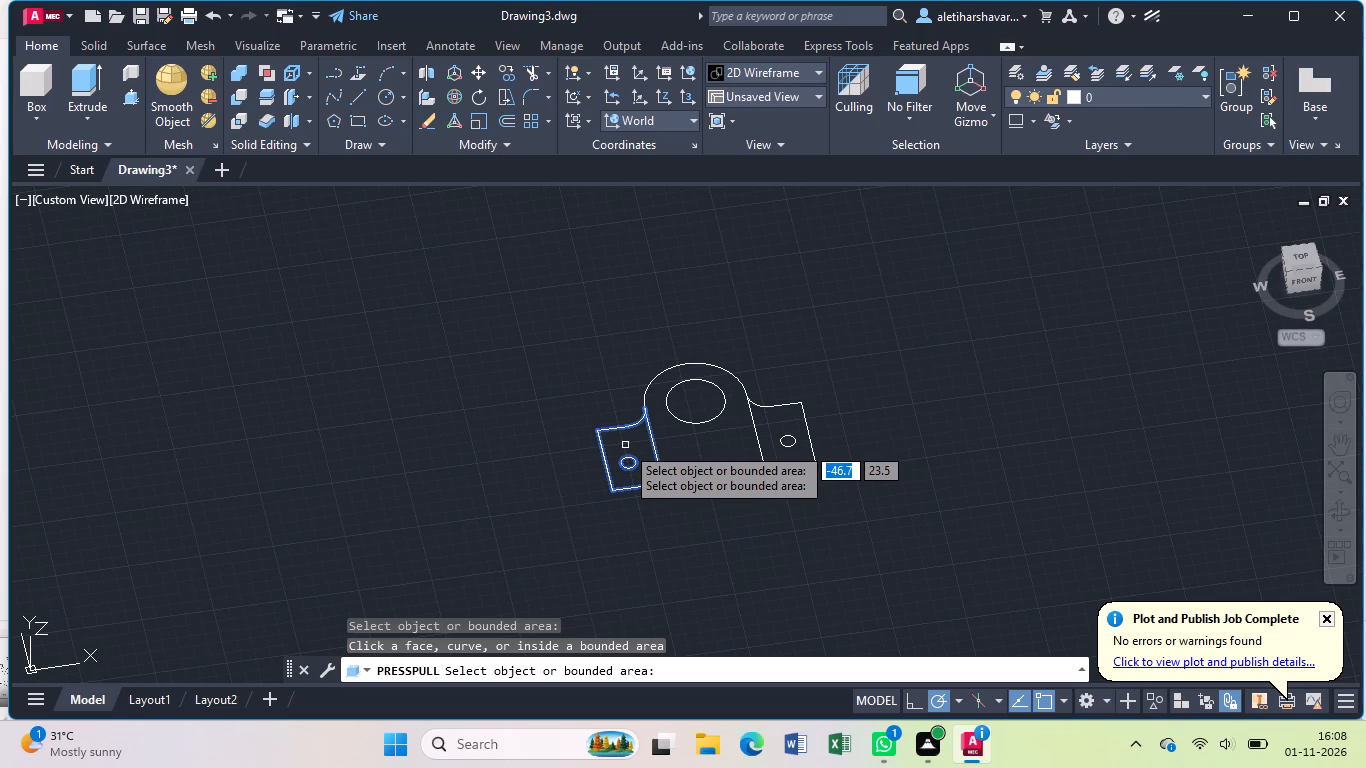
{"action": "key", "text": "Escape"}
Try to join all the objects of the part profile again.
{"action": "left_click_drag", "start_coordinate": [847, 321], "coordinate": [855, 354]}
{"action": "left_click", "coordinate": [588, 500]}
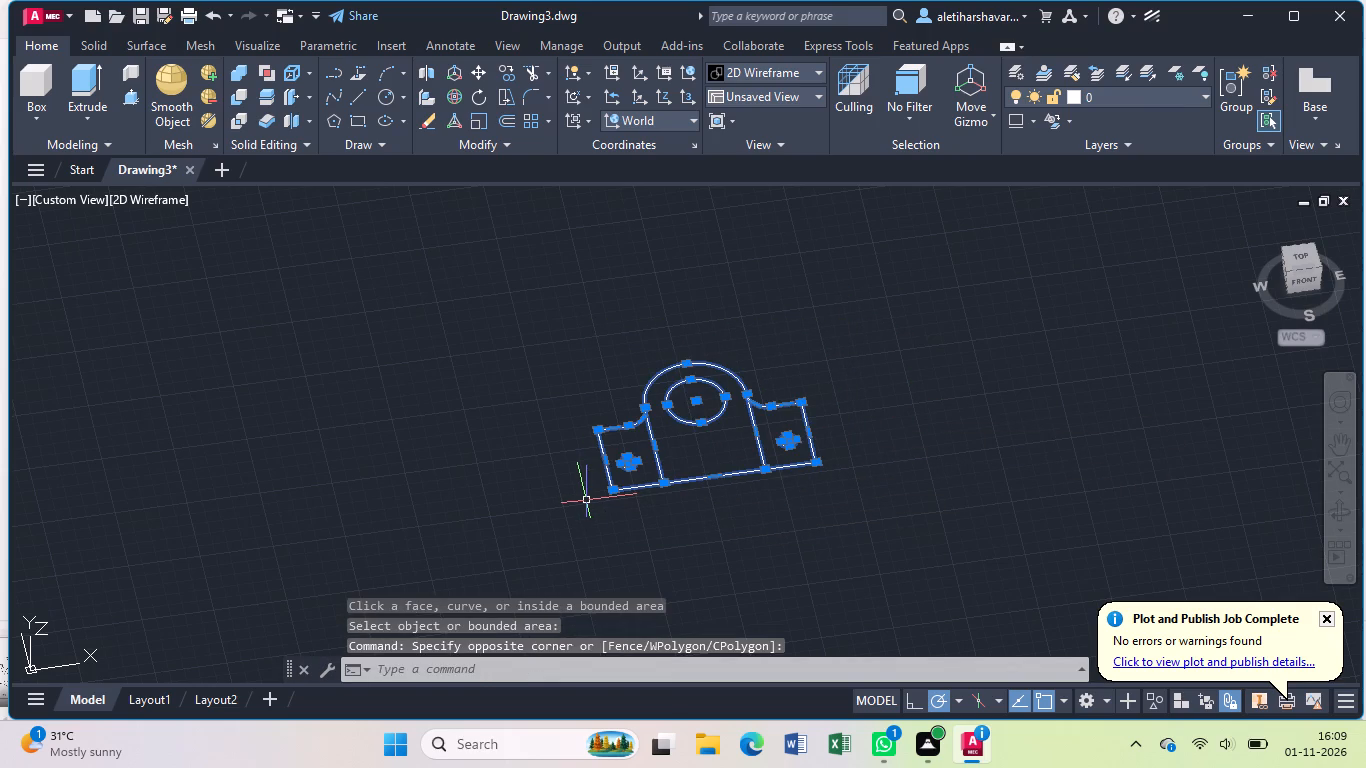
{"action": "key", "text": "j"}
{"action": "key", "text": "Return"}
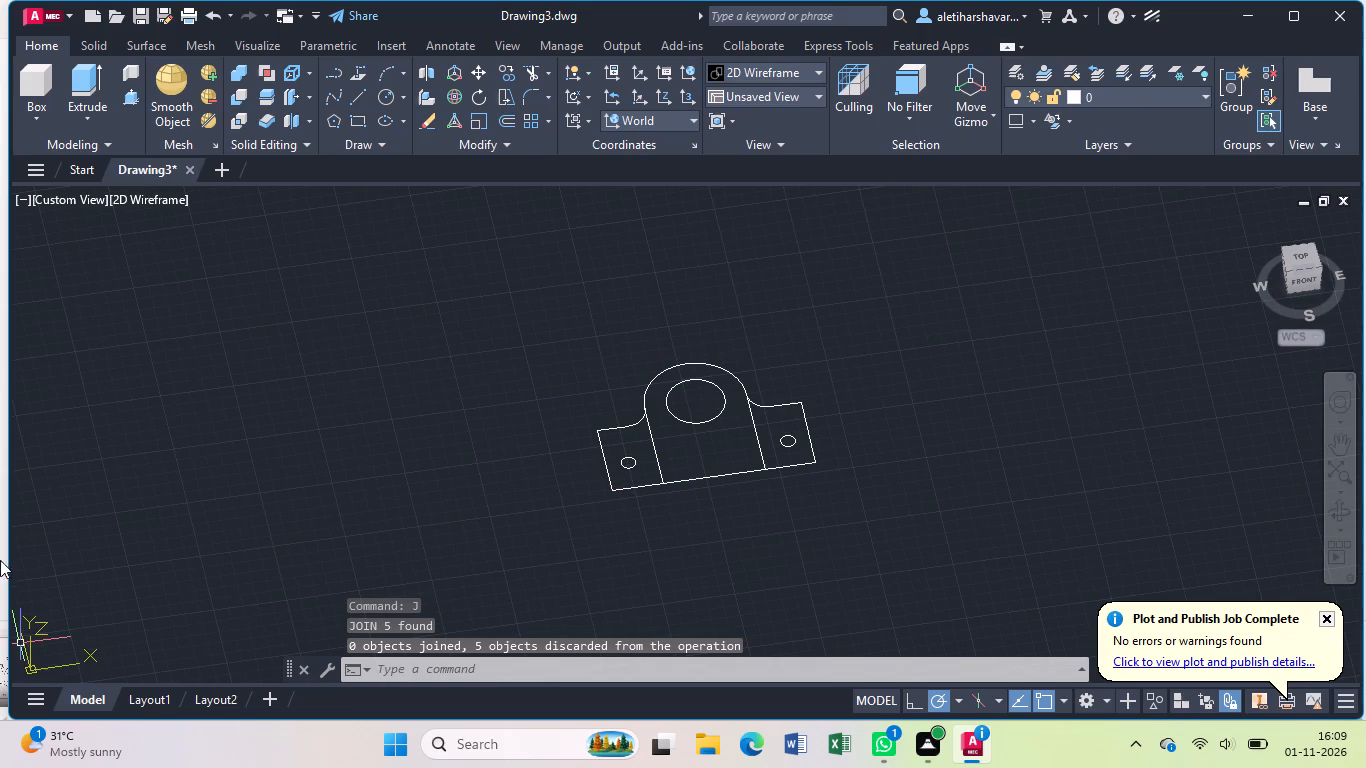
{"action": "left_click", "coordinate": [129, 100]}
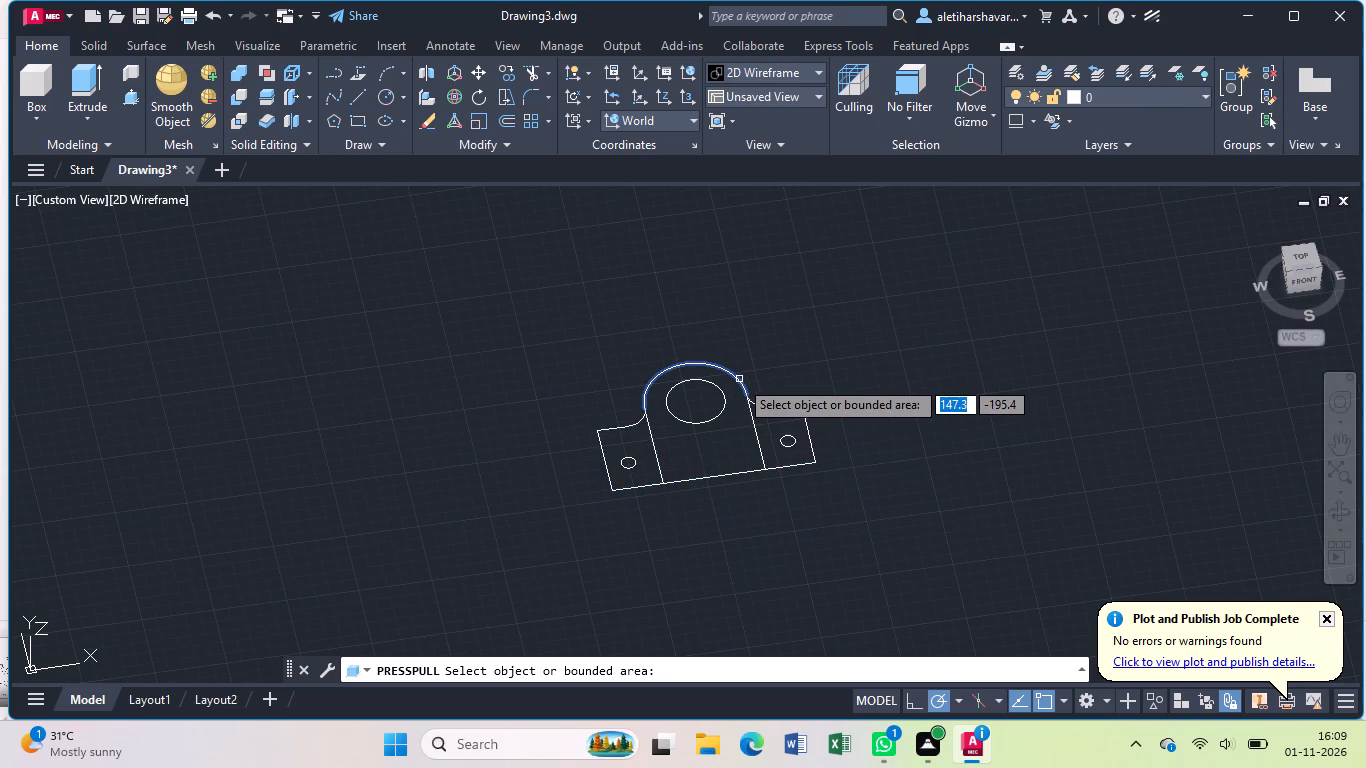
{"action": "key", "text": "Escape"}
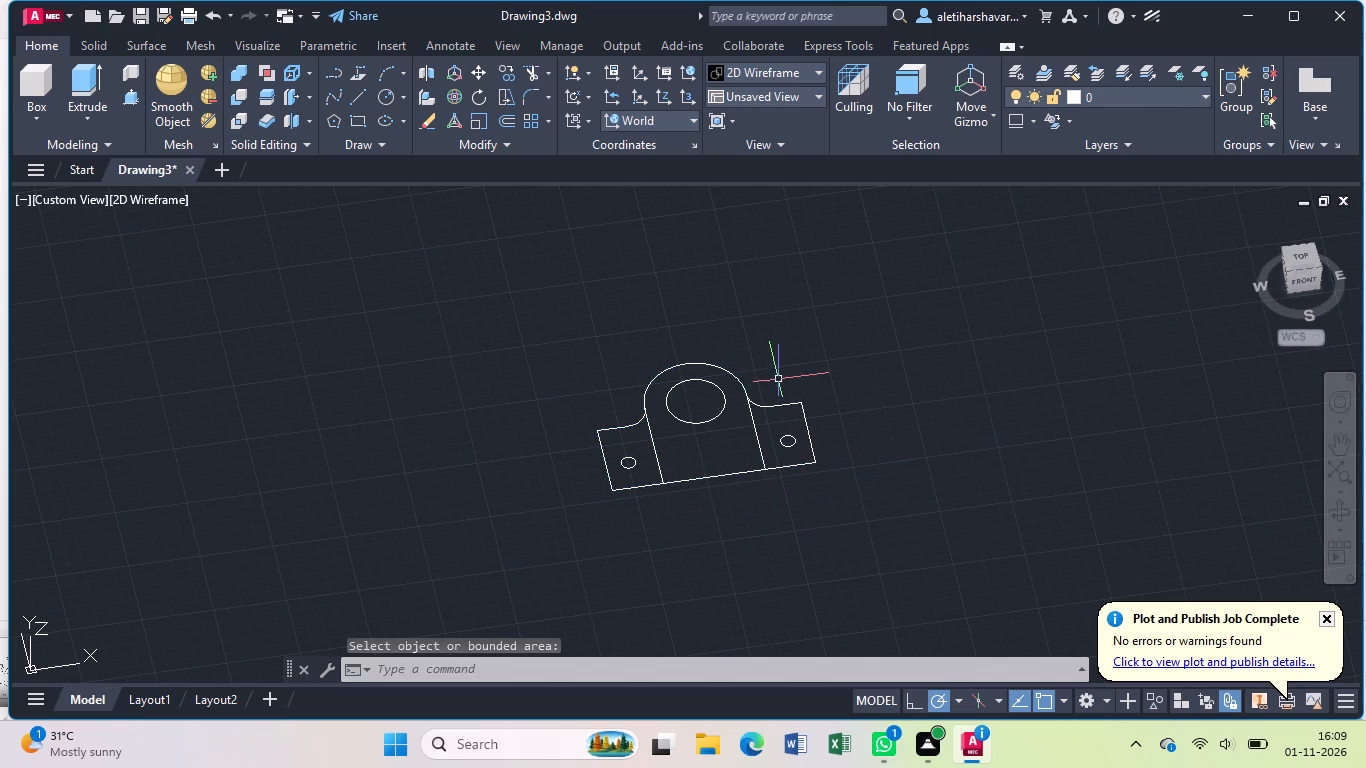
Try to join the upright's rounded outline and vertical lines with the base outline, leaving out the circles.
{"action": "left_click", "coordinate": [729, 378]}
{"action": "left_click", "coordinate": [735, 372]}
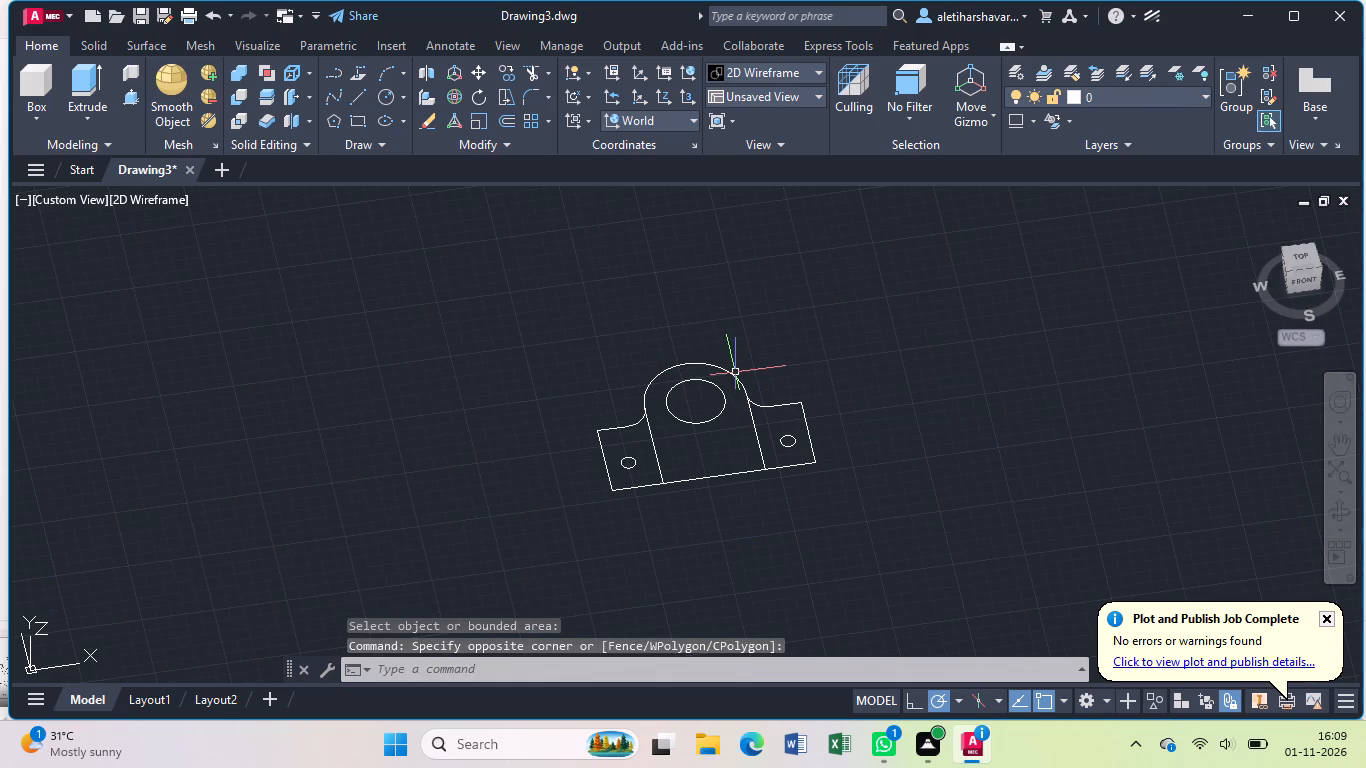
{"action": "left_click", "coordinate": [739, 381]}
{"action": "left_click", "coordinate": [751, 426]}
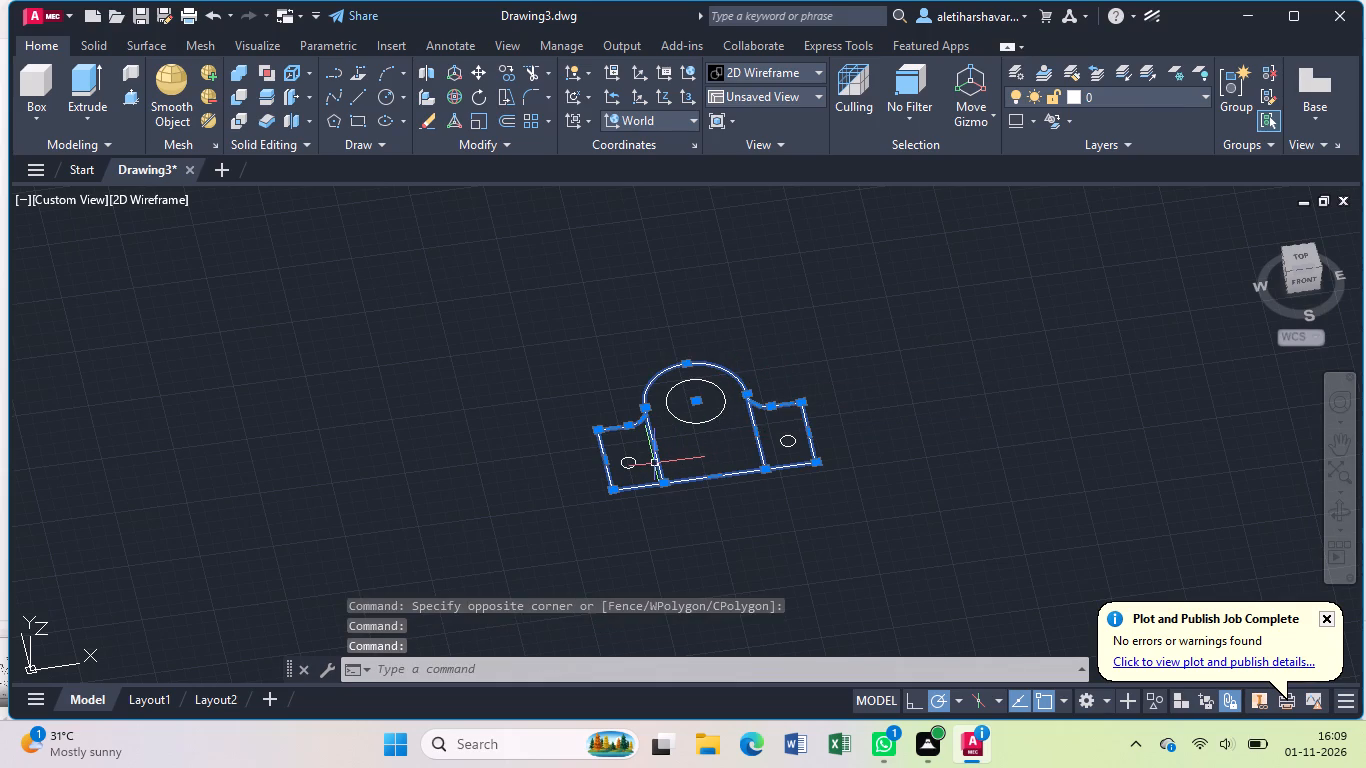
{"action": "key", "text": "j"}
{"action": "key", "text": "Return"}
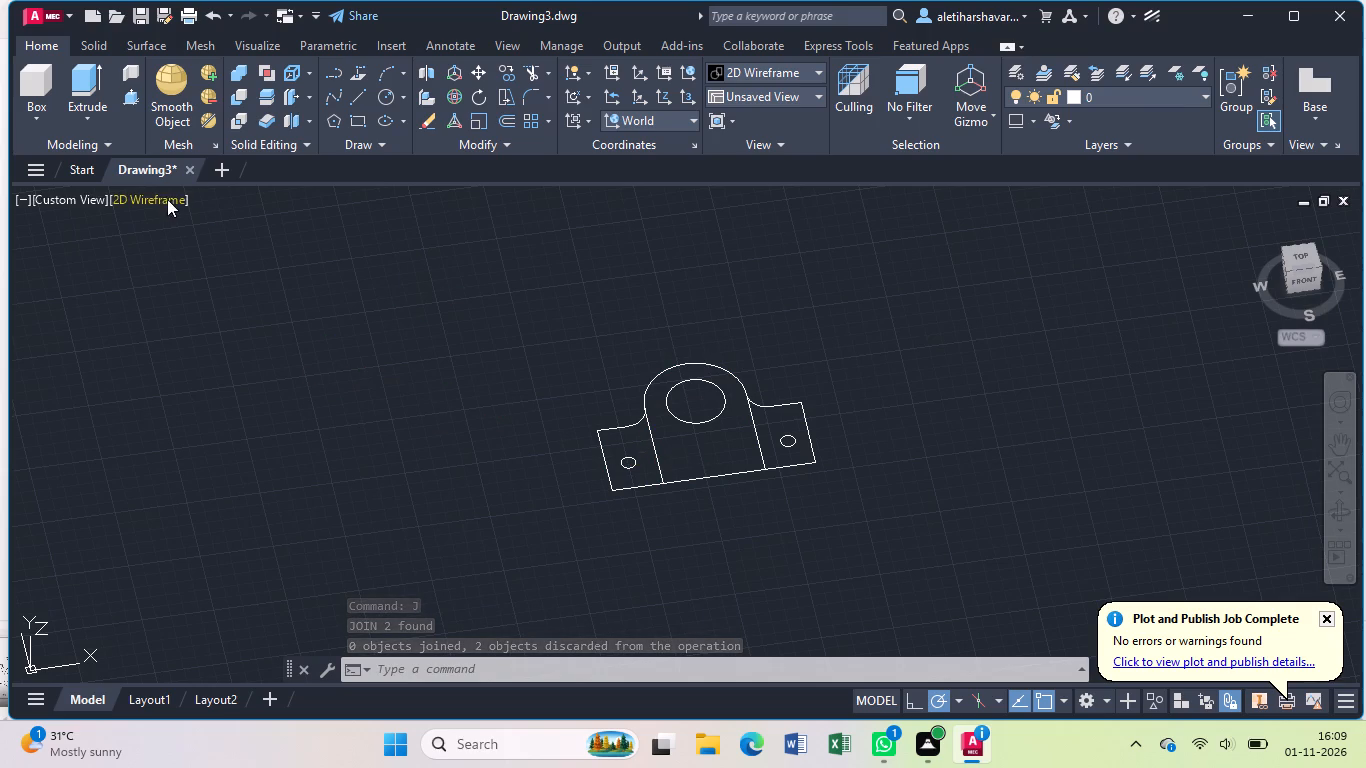
Press-pull the two side areas of the base, around their 5 mm radius holes, to a height of 25 mm.
{"action": "left_click", "coordinate": [125, 104]}
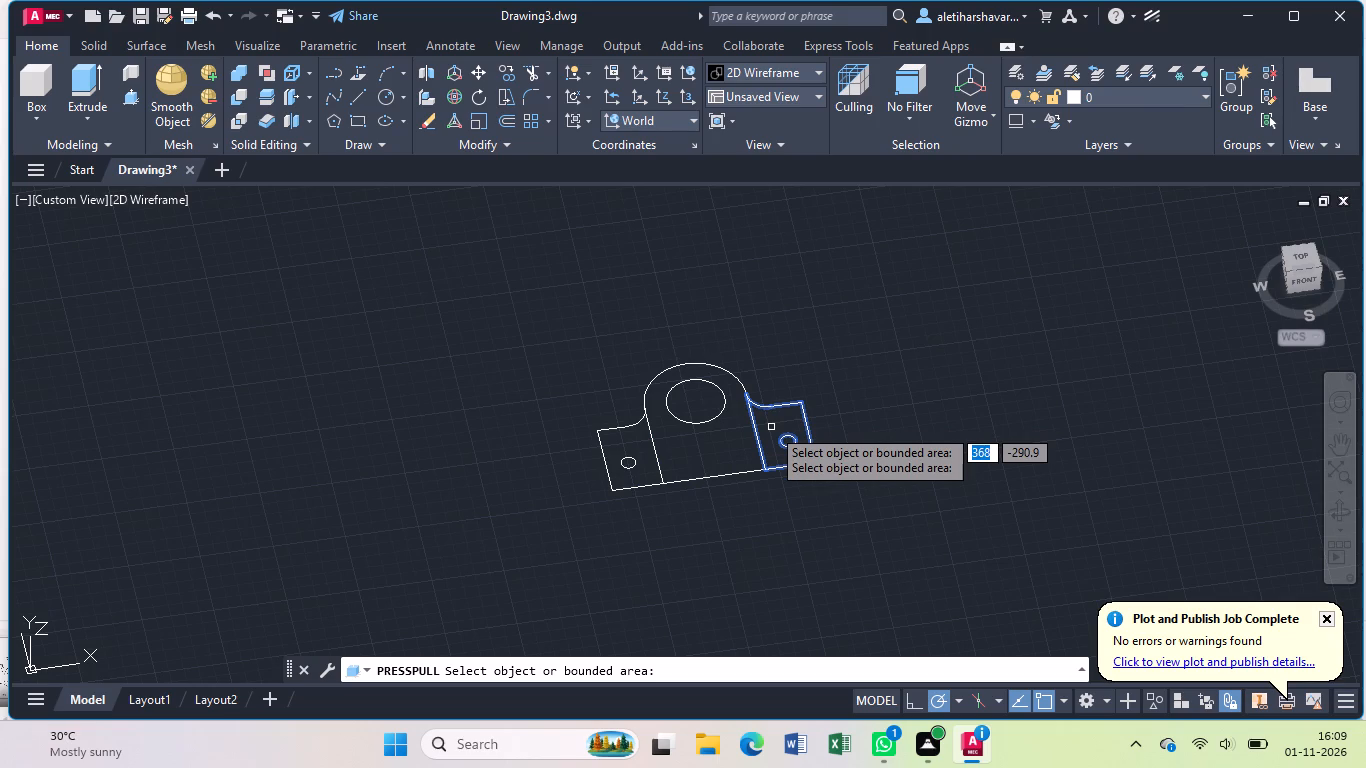
{"action": "left_click", "coordinate": [771, 427]}
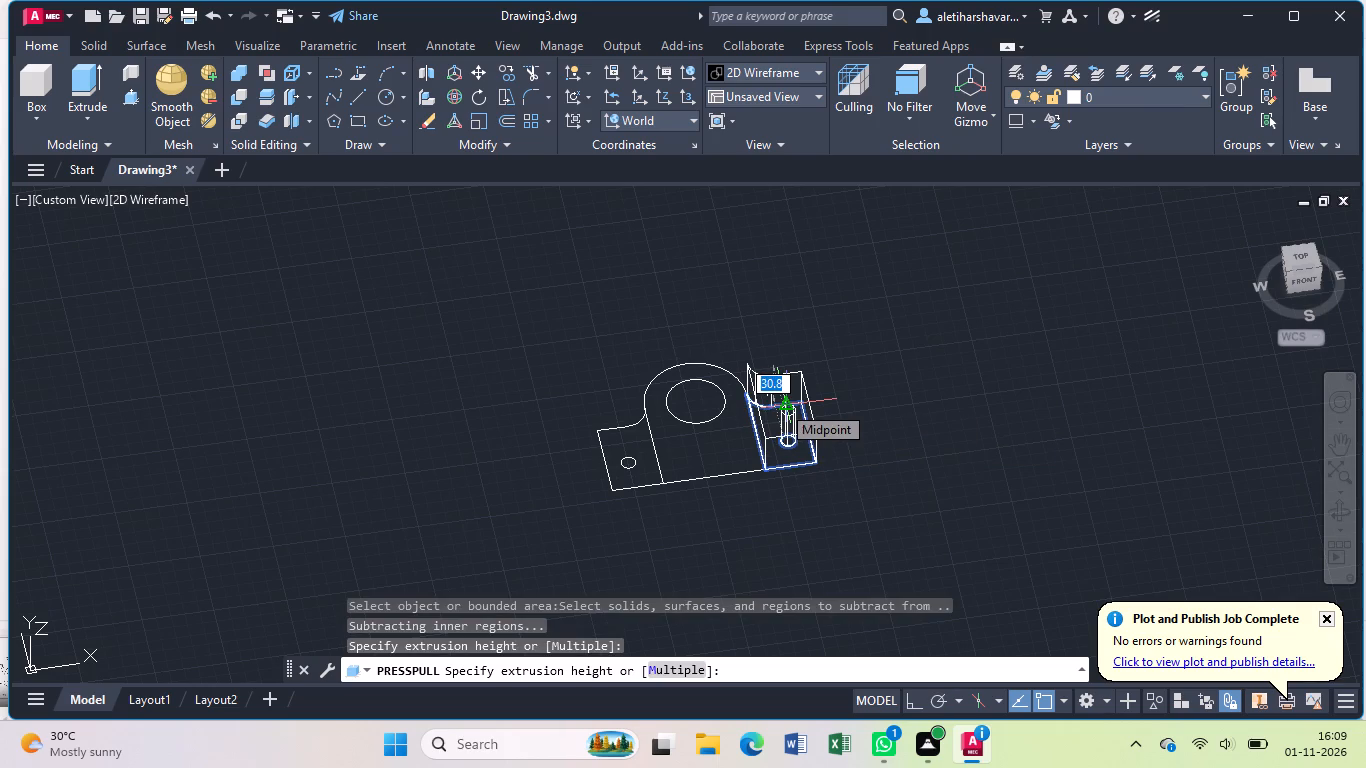
{"action": "type", "text": "25"}
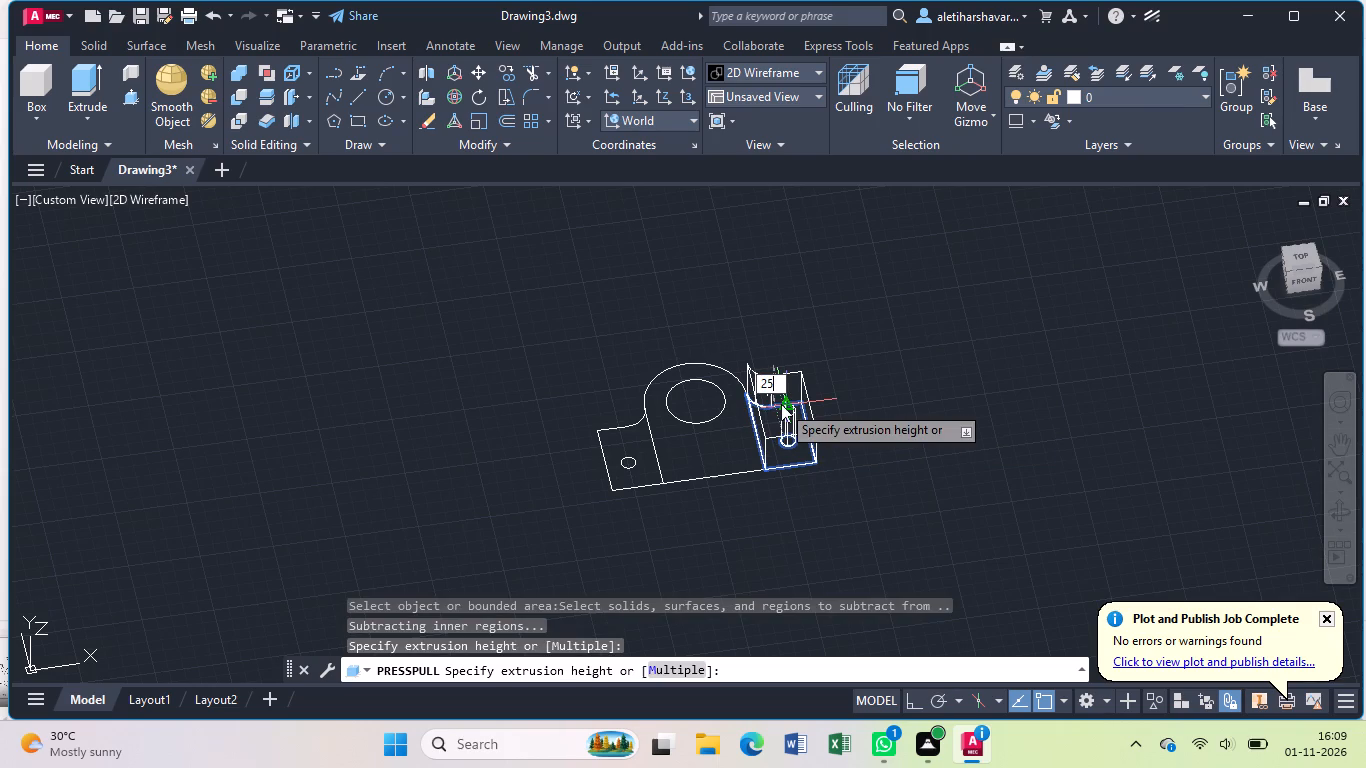
{"action": "key", "text": "Return"}
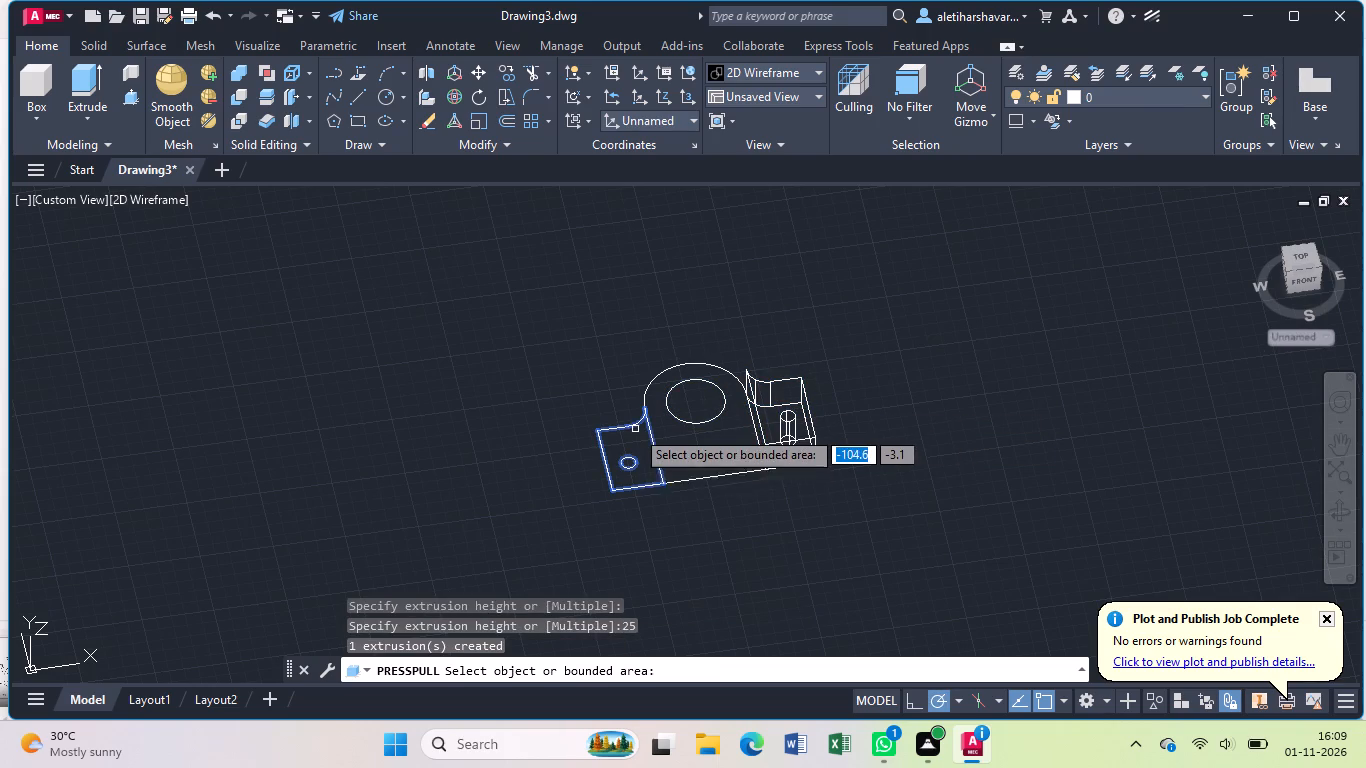
{"action": "left_click", "coordinate": [635, 435]}
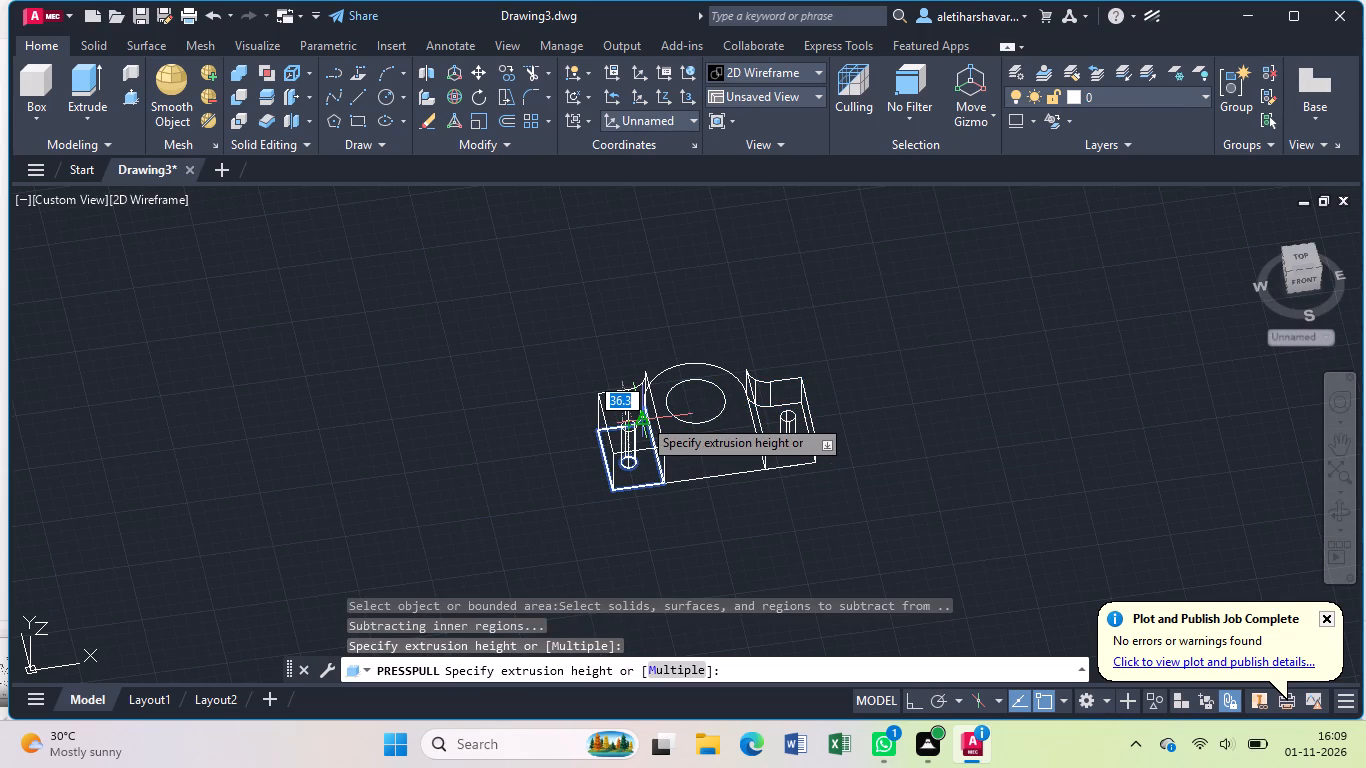
{"action": "type", "text": "25"}
{"action": "key", "text": "Return"}
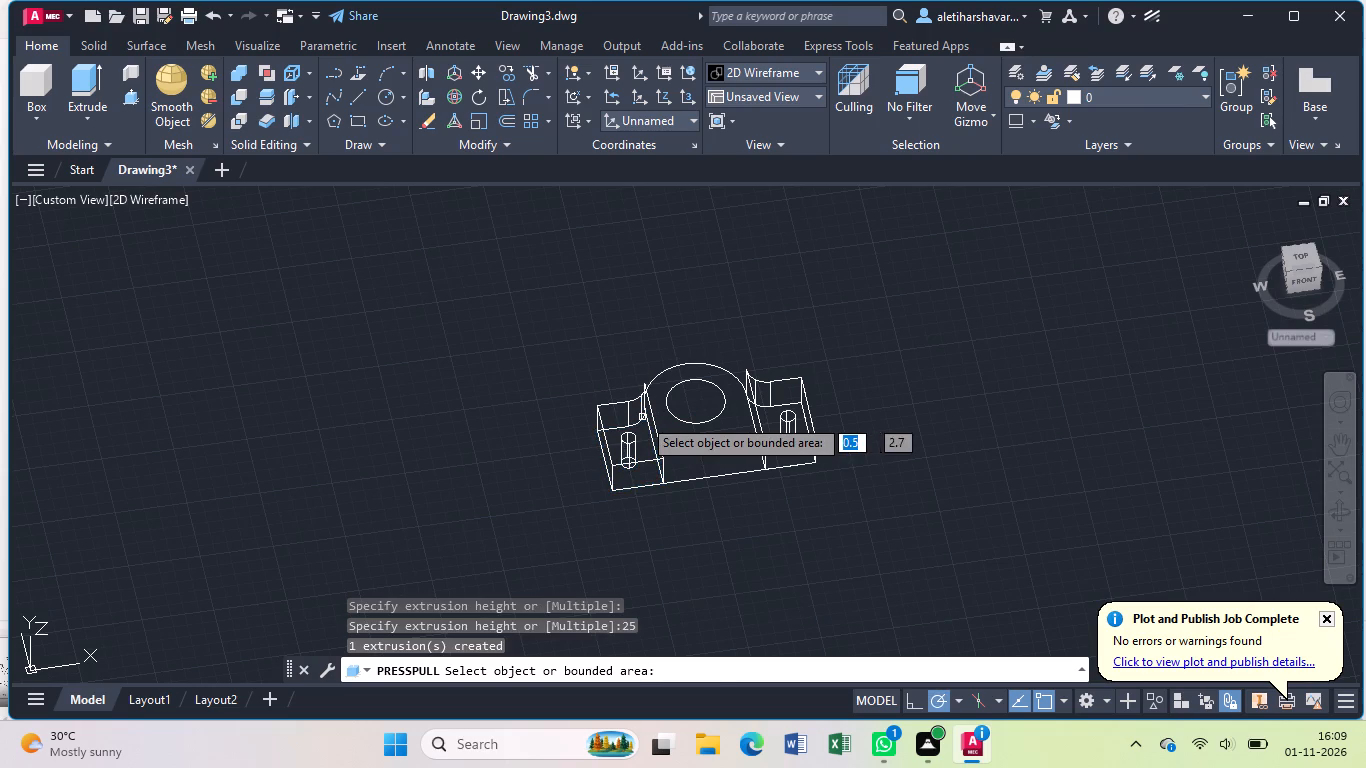
Press-pull the 20 mm radius circle in the upright to a height of 25 mm.
{"action": "left_click", "coordinate": [698, 471]}
{"action": "left_click", "coordinate": [713, 416]}
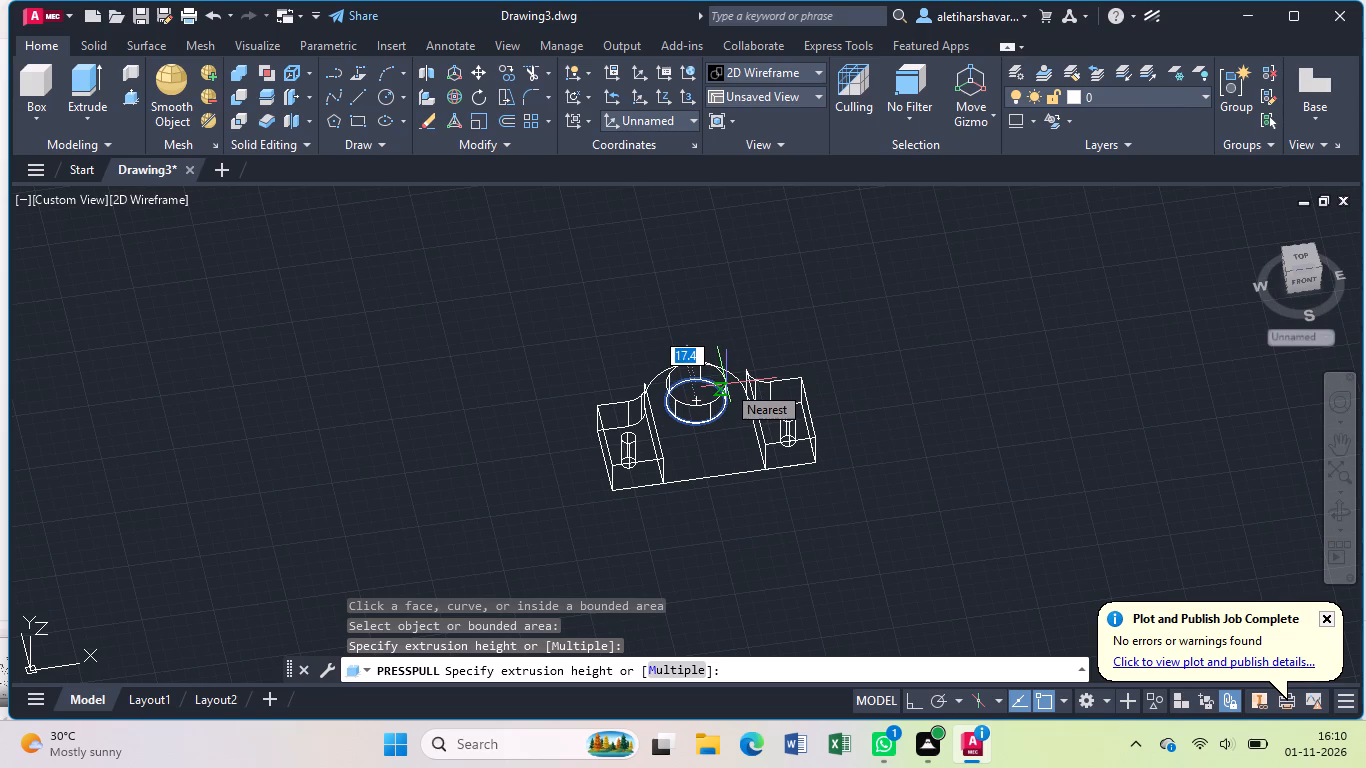
{"action": "type", "text": "25"}
{"action": "key", "text": "Return"}
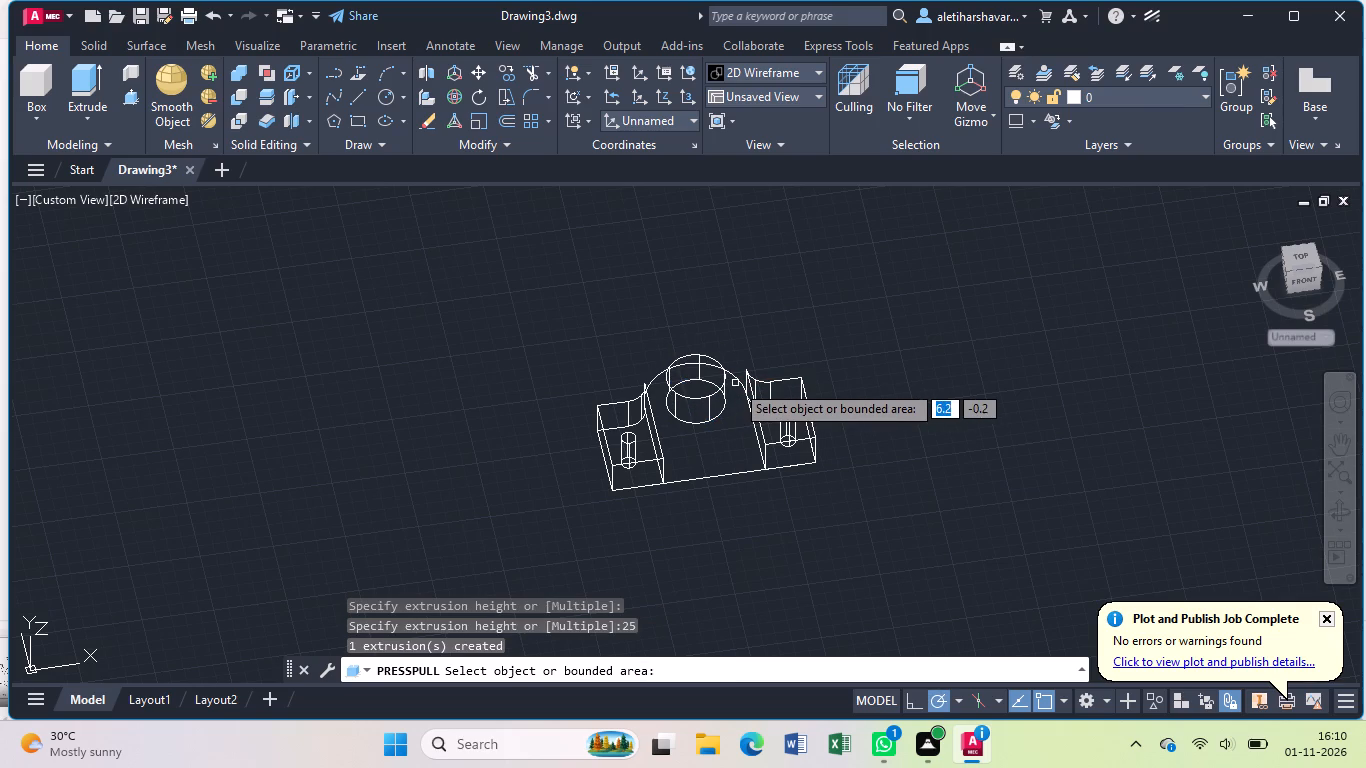
{"action": "left_click", "coordinate": [738, 383]}
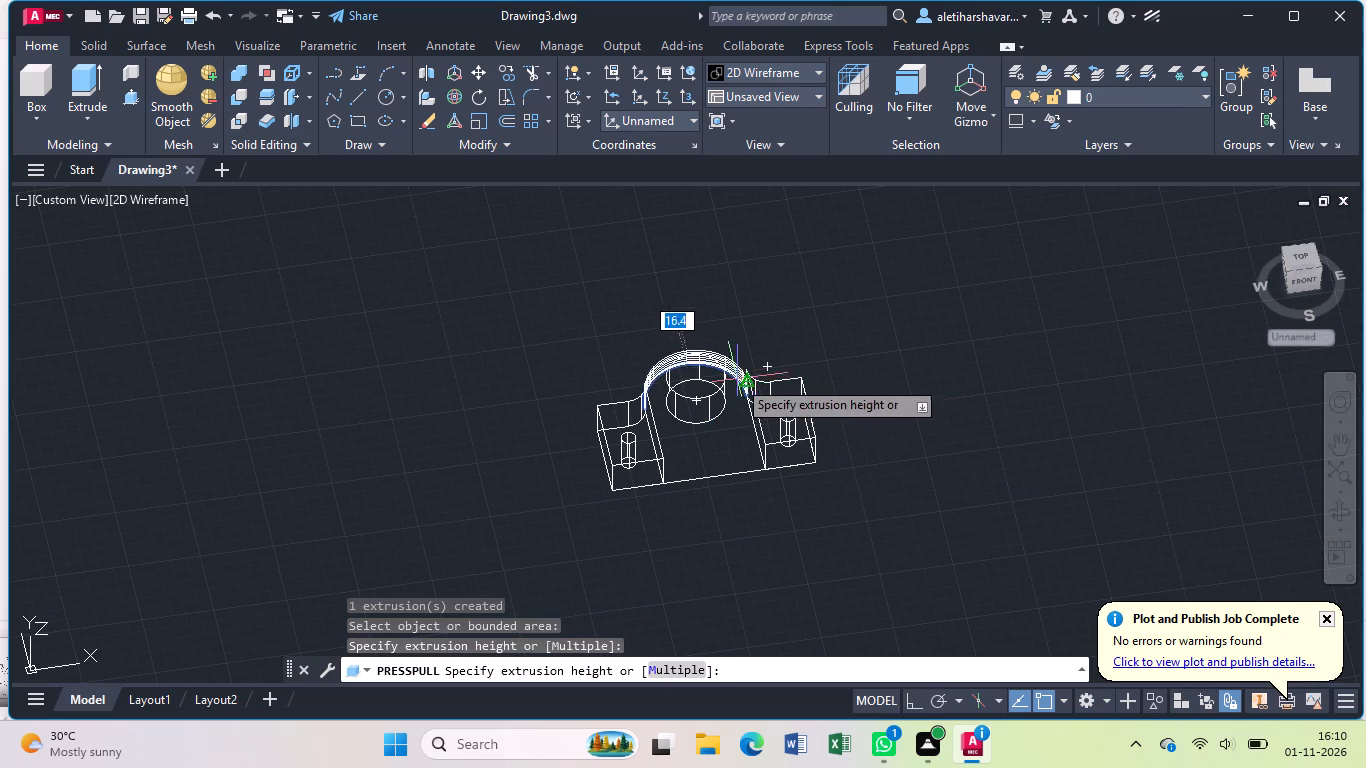
{"action": "key", "text": "Escape"}
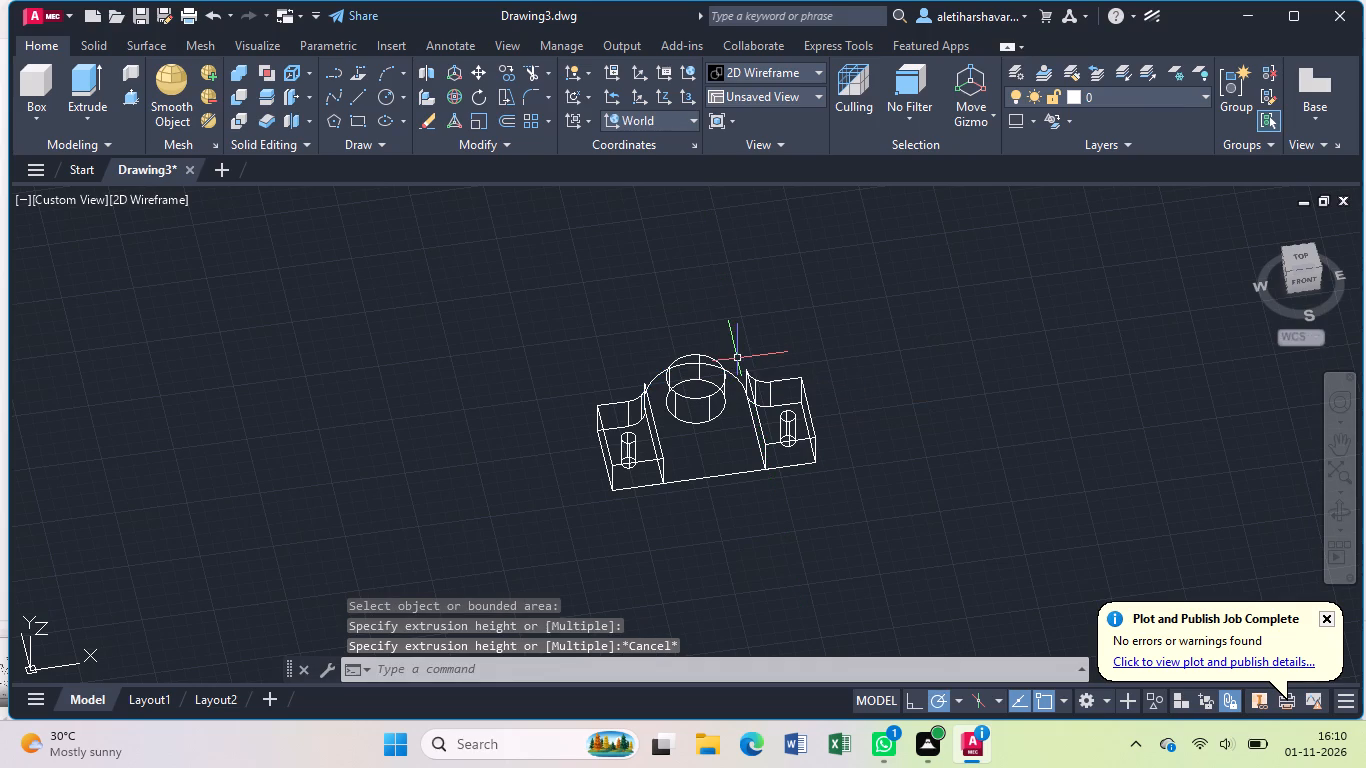
Undo the press-pulls of the base's side areas and the upright's circle.
{"action": "key", "text": "Escape"}
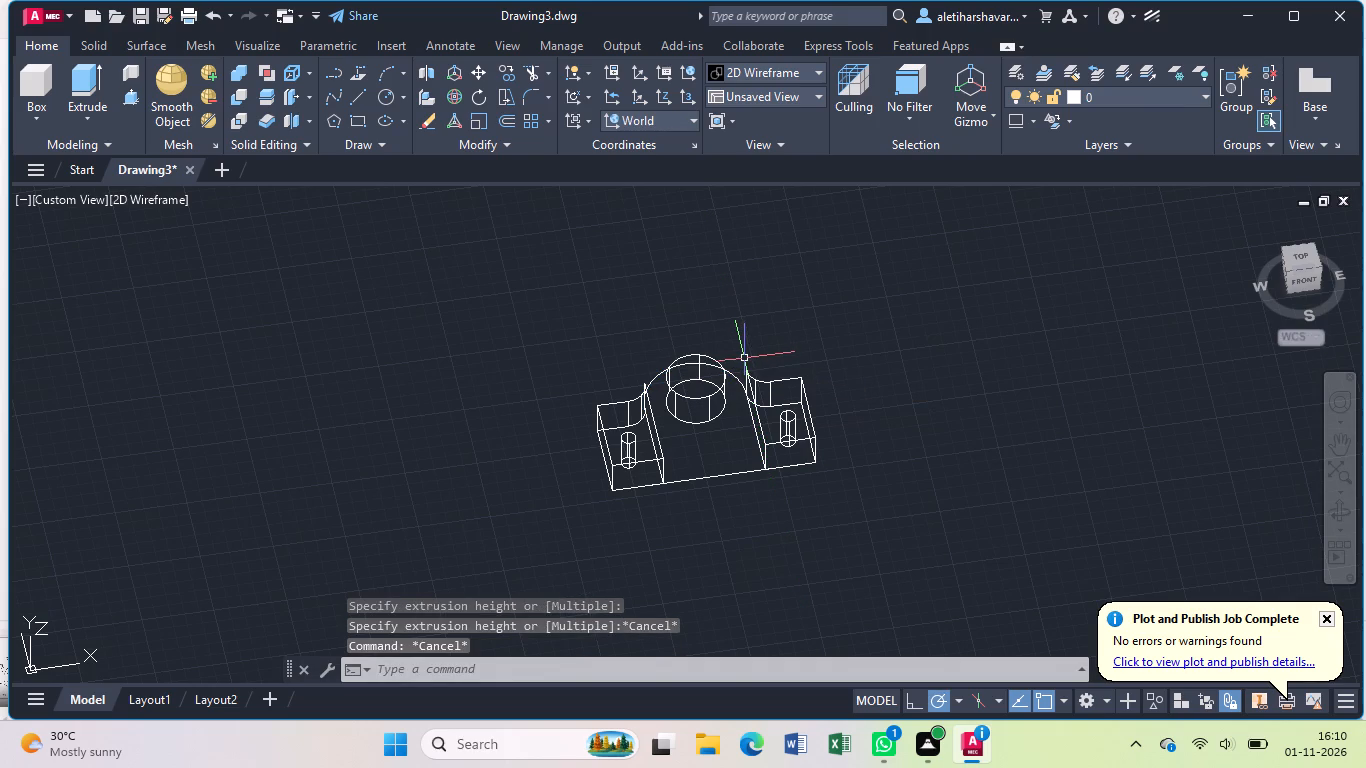
{"action": "key", "text": "ctrl+z"}
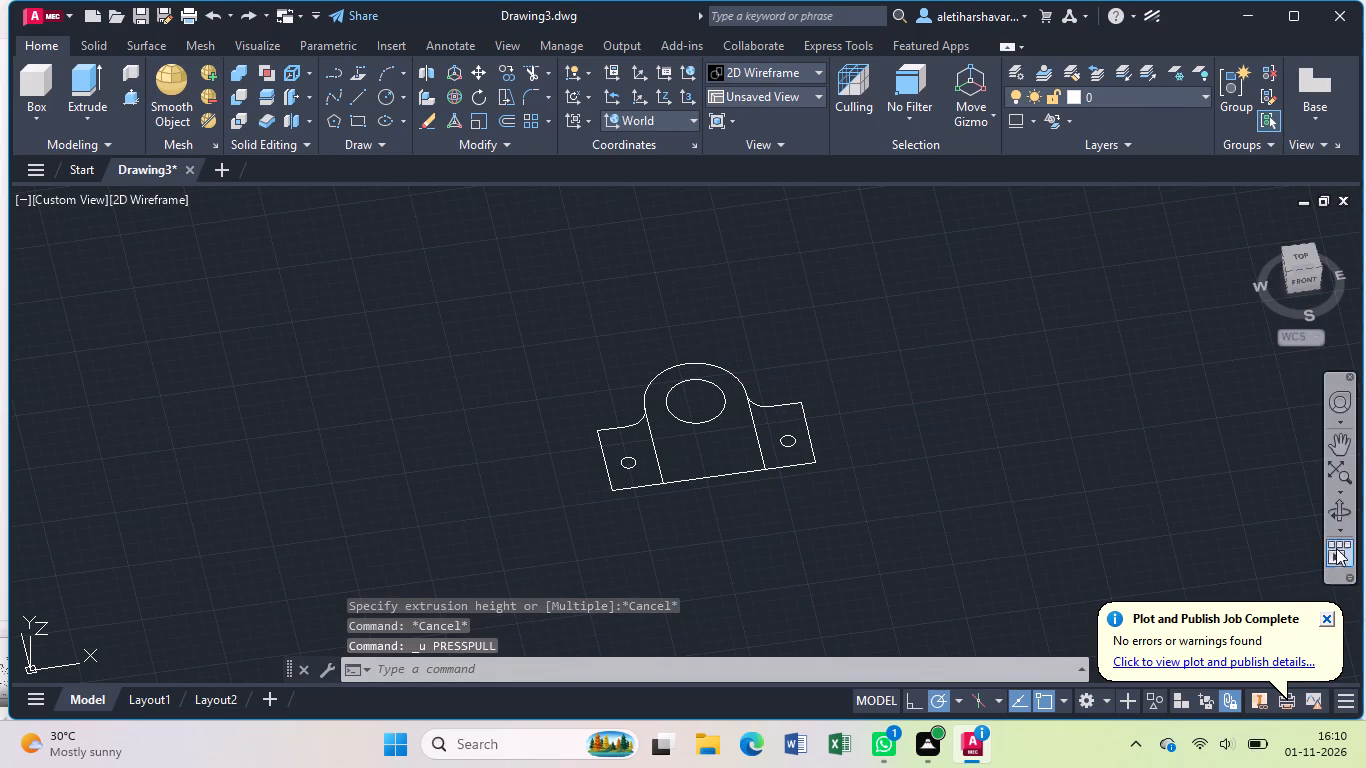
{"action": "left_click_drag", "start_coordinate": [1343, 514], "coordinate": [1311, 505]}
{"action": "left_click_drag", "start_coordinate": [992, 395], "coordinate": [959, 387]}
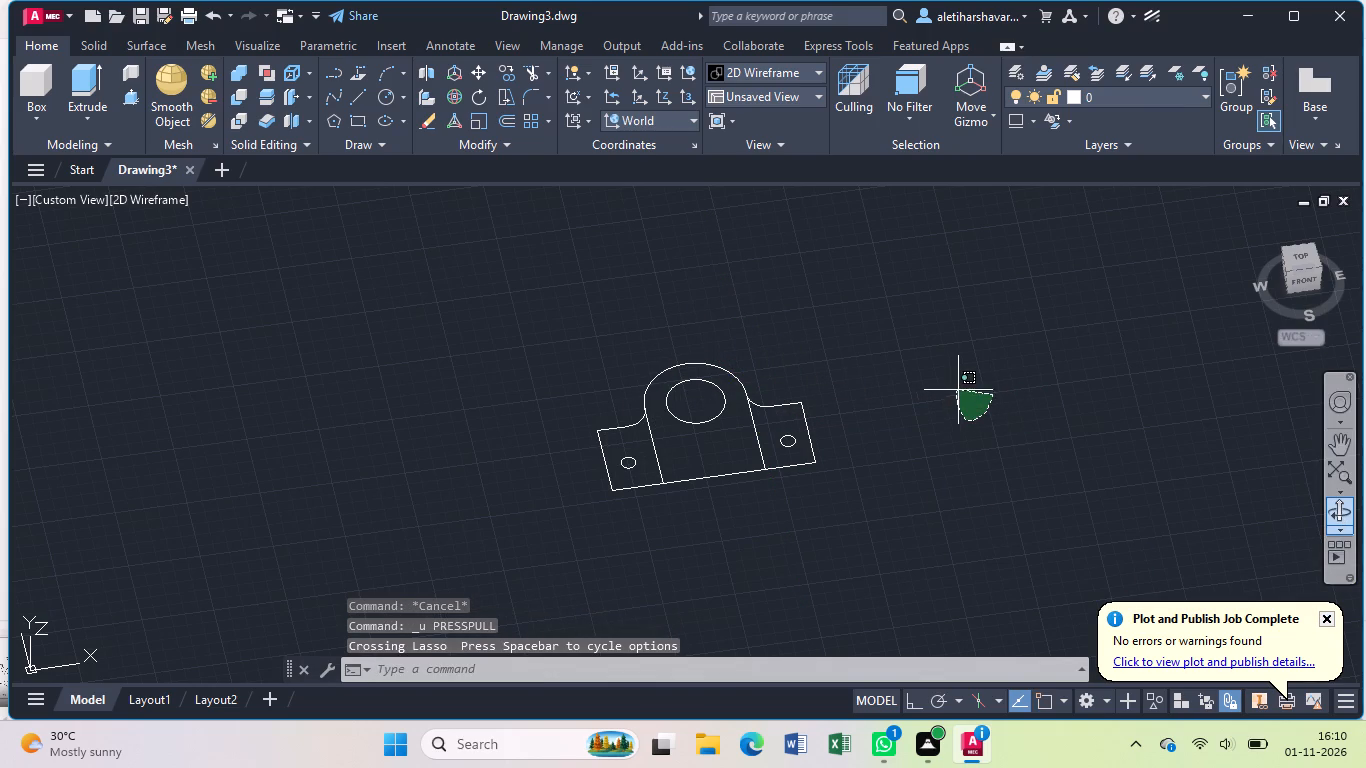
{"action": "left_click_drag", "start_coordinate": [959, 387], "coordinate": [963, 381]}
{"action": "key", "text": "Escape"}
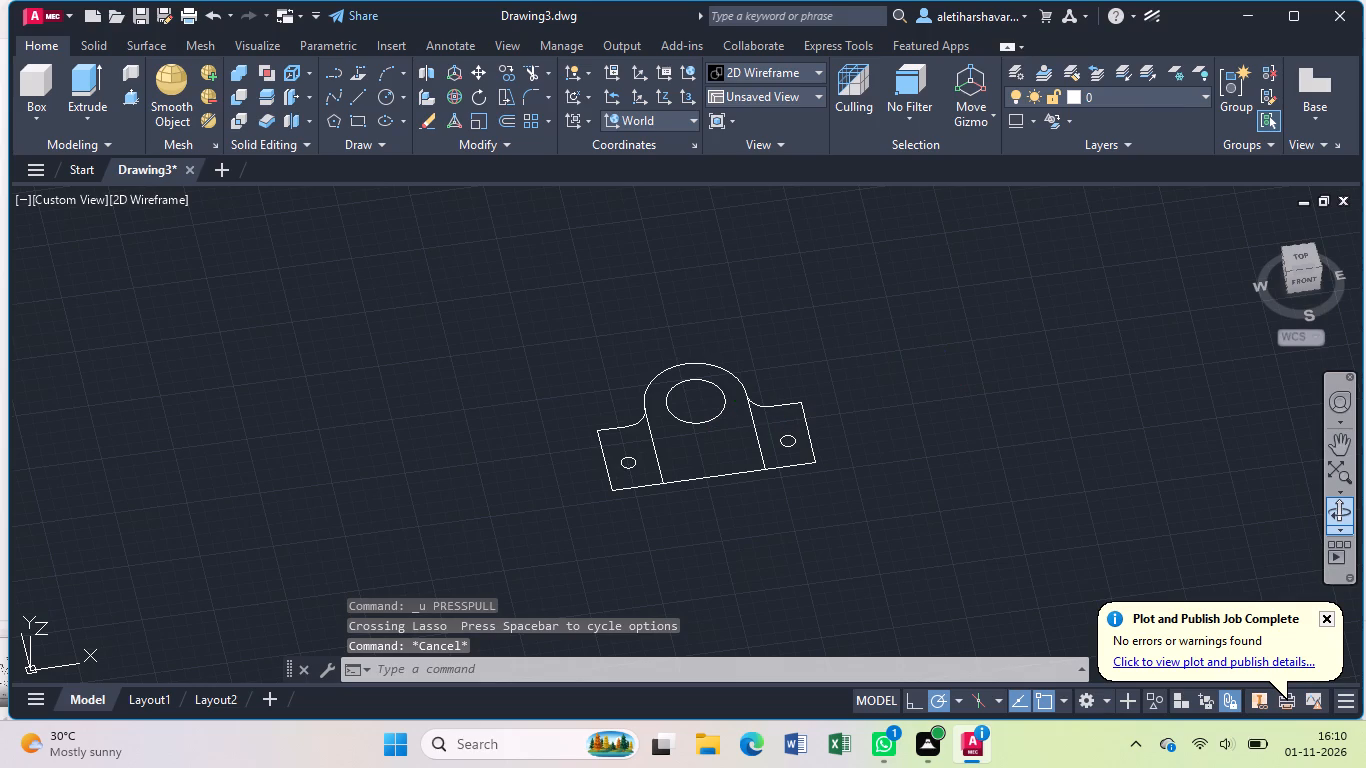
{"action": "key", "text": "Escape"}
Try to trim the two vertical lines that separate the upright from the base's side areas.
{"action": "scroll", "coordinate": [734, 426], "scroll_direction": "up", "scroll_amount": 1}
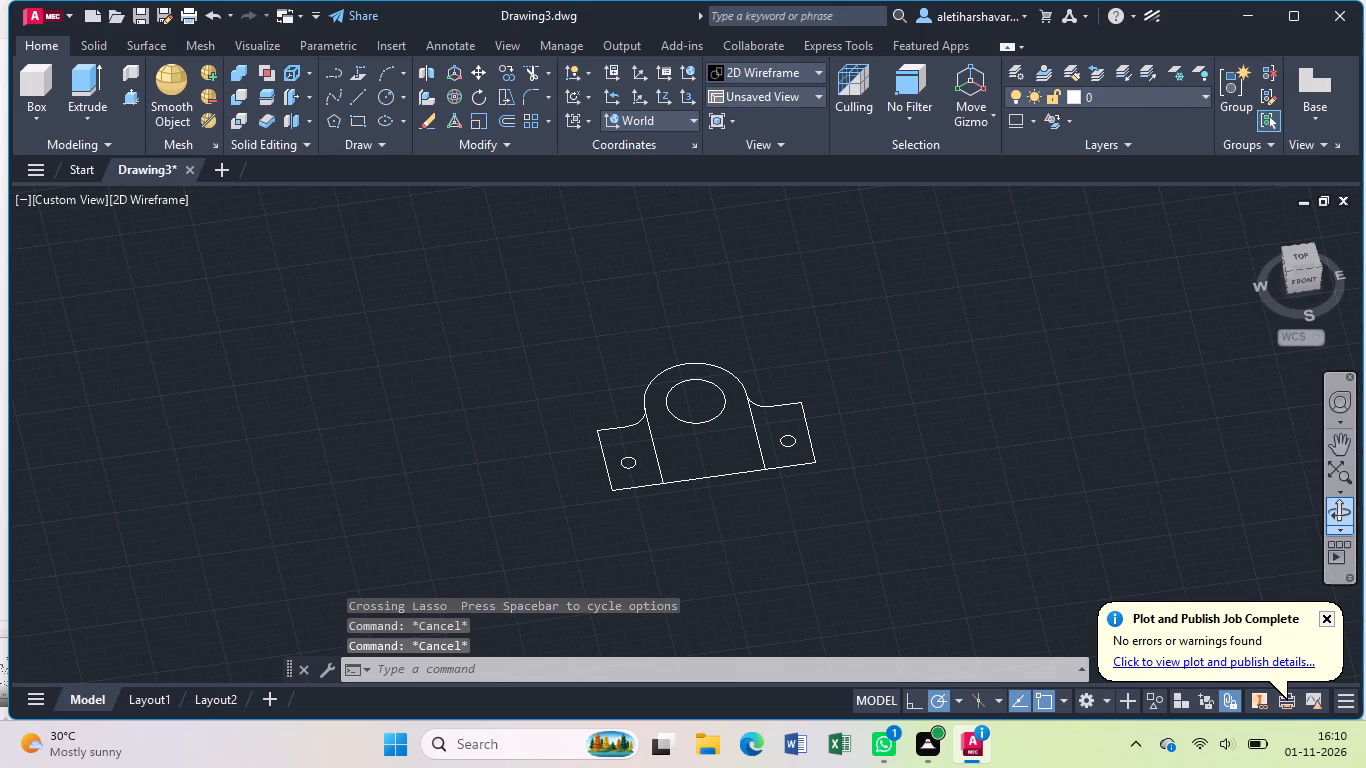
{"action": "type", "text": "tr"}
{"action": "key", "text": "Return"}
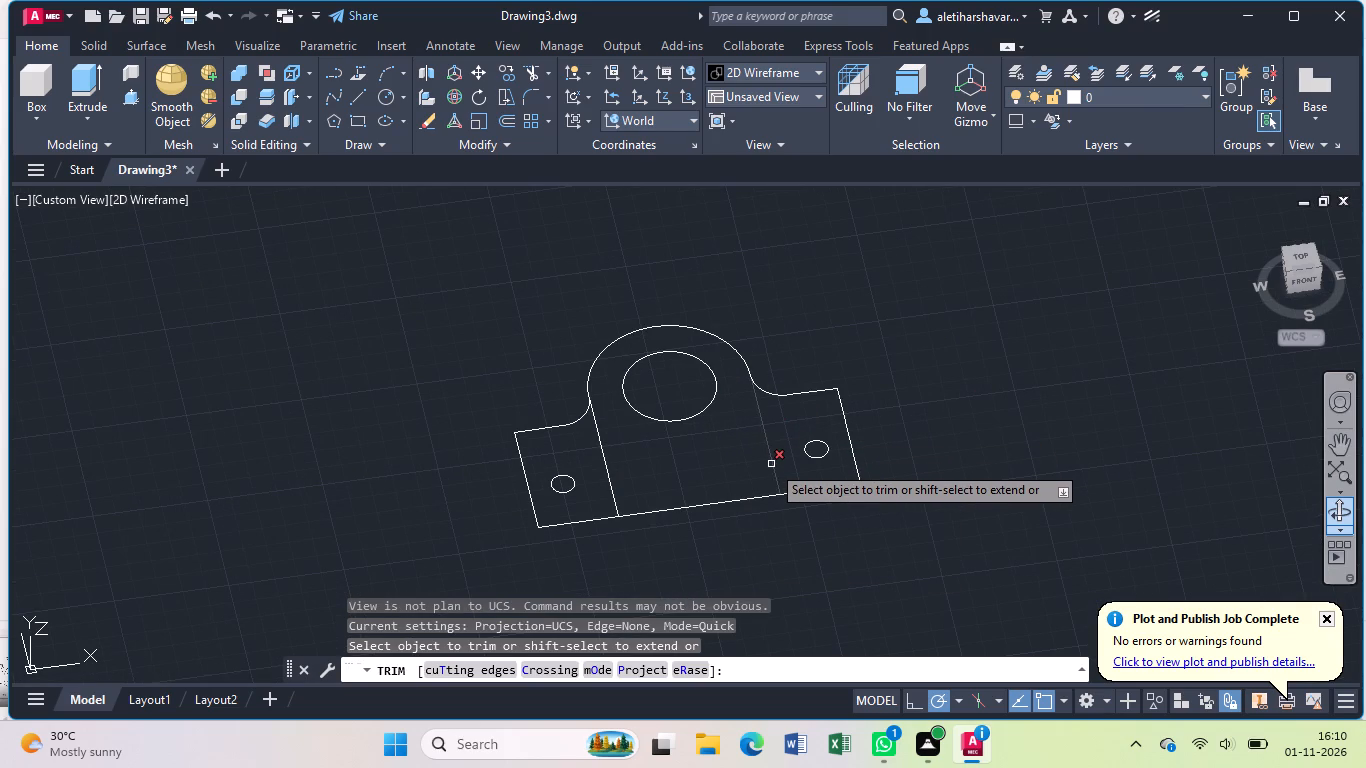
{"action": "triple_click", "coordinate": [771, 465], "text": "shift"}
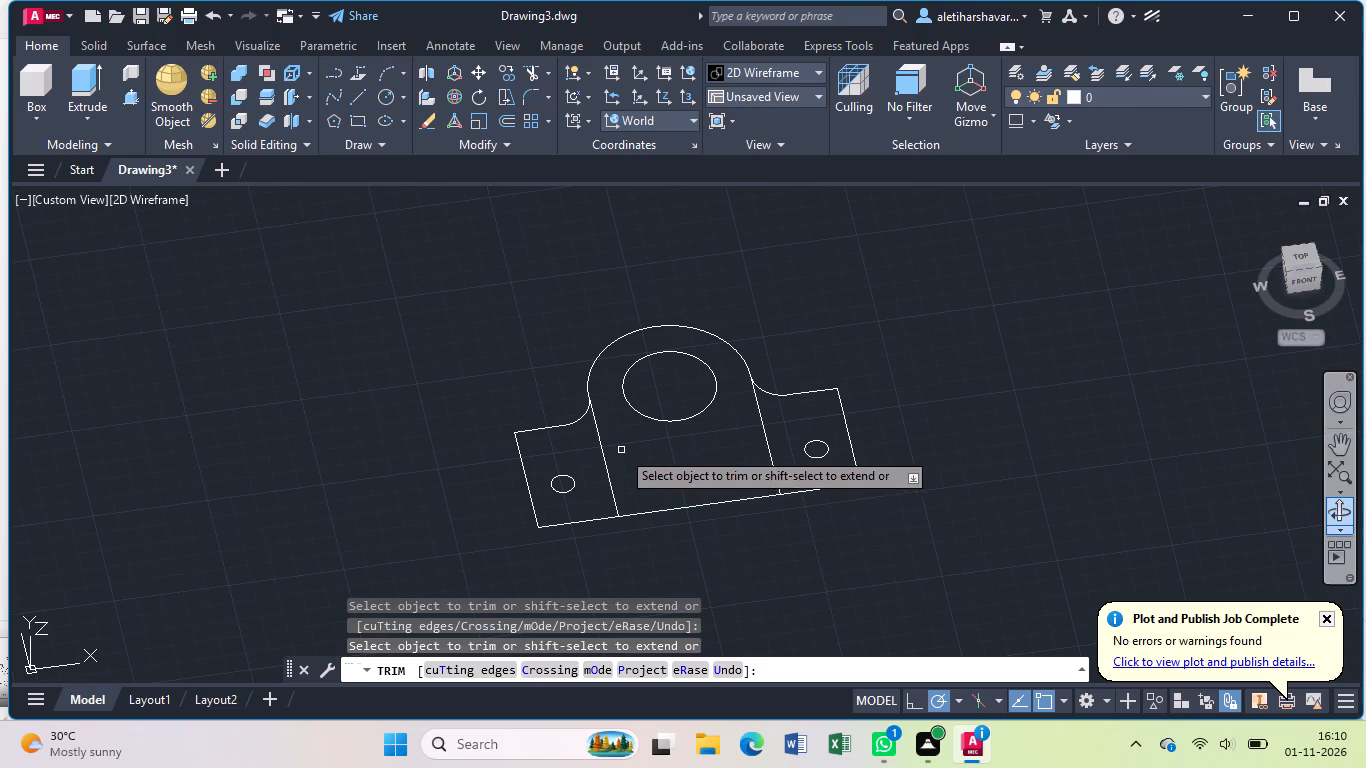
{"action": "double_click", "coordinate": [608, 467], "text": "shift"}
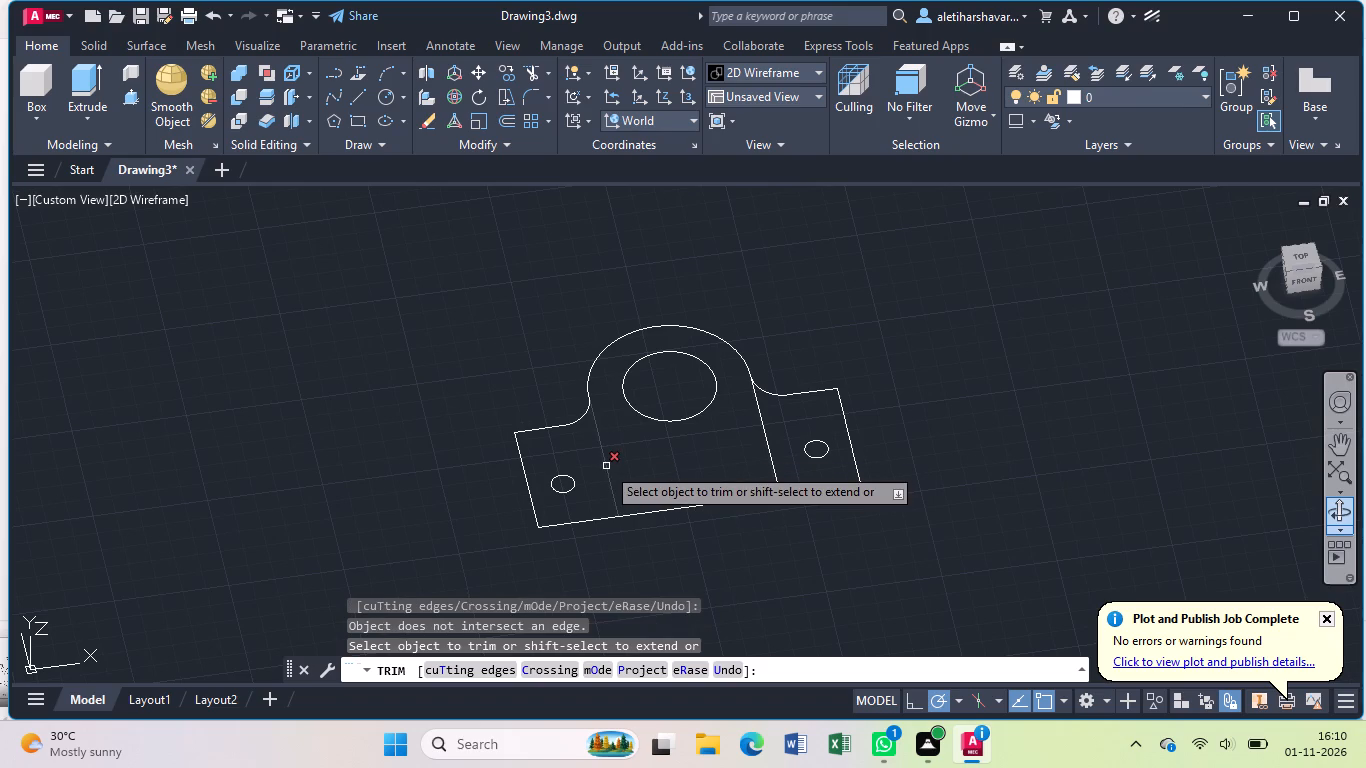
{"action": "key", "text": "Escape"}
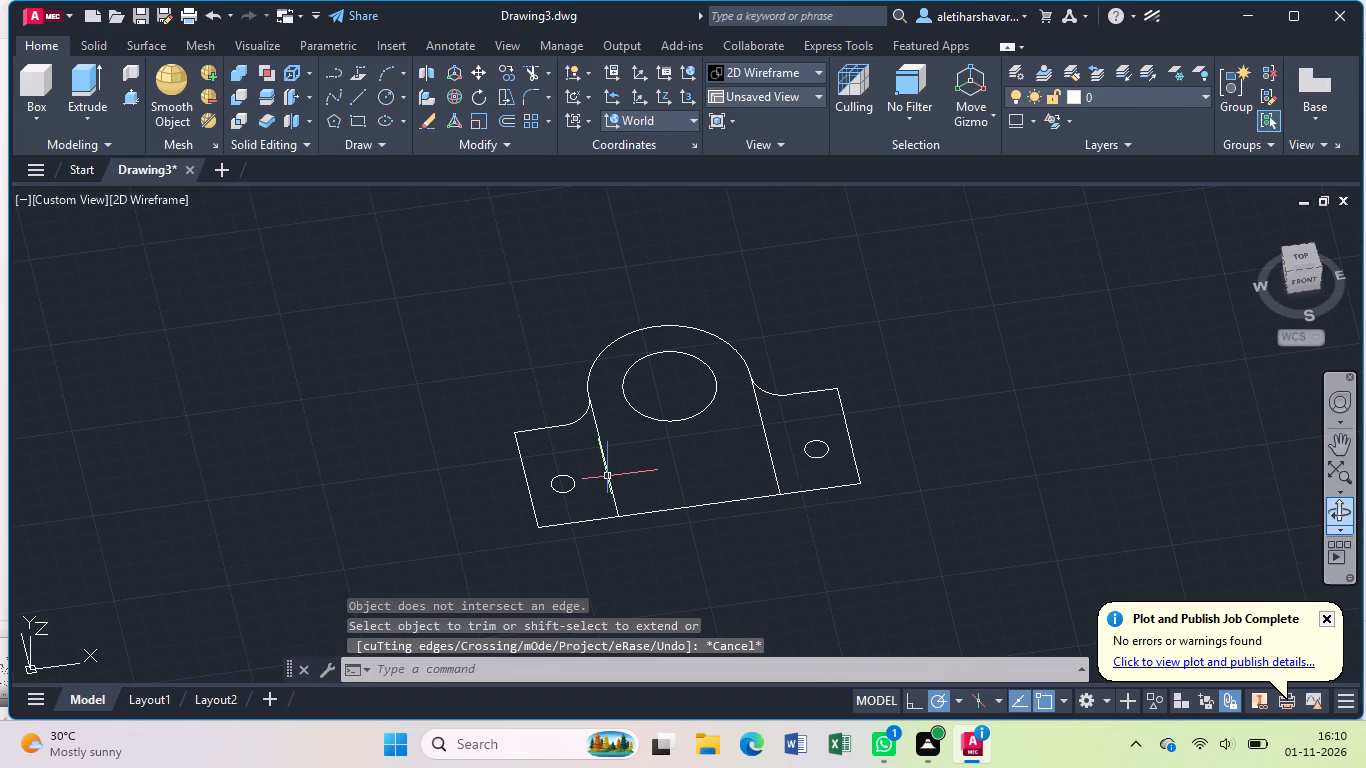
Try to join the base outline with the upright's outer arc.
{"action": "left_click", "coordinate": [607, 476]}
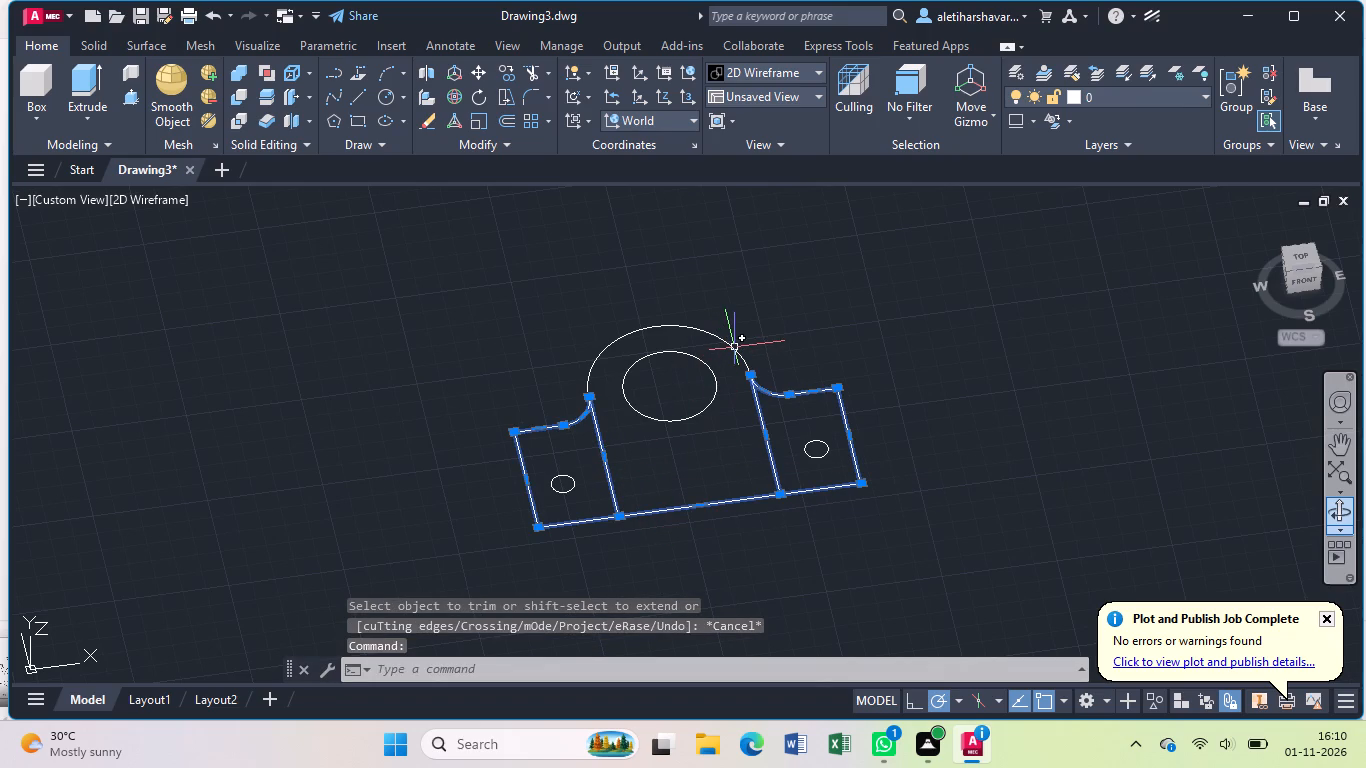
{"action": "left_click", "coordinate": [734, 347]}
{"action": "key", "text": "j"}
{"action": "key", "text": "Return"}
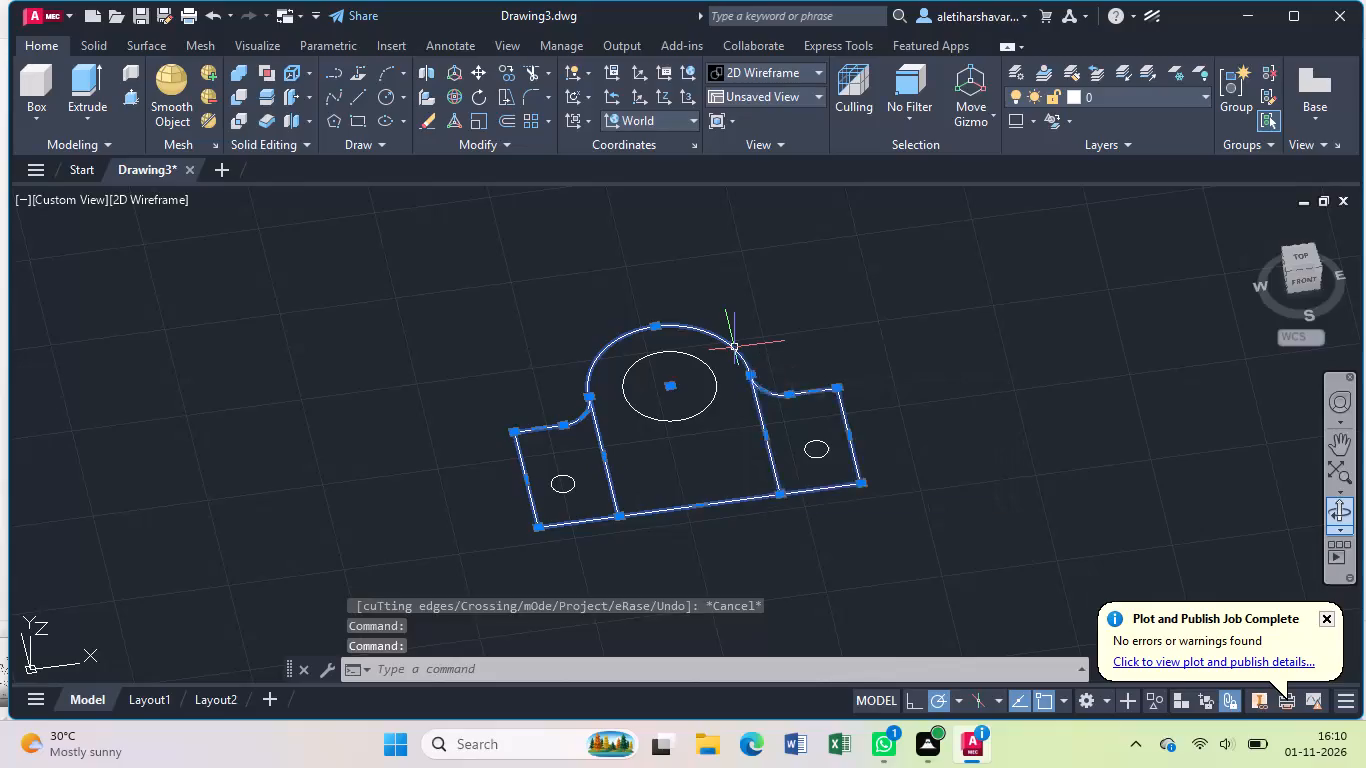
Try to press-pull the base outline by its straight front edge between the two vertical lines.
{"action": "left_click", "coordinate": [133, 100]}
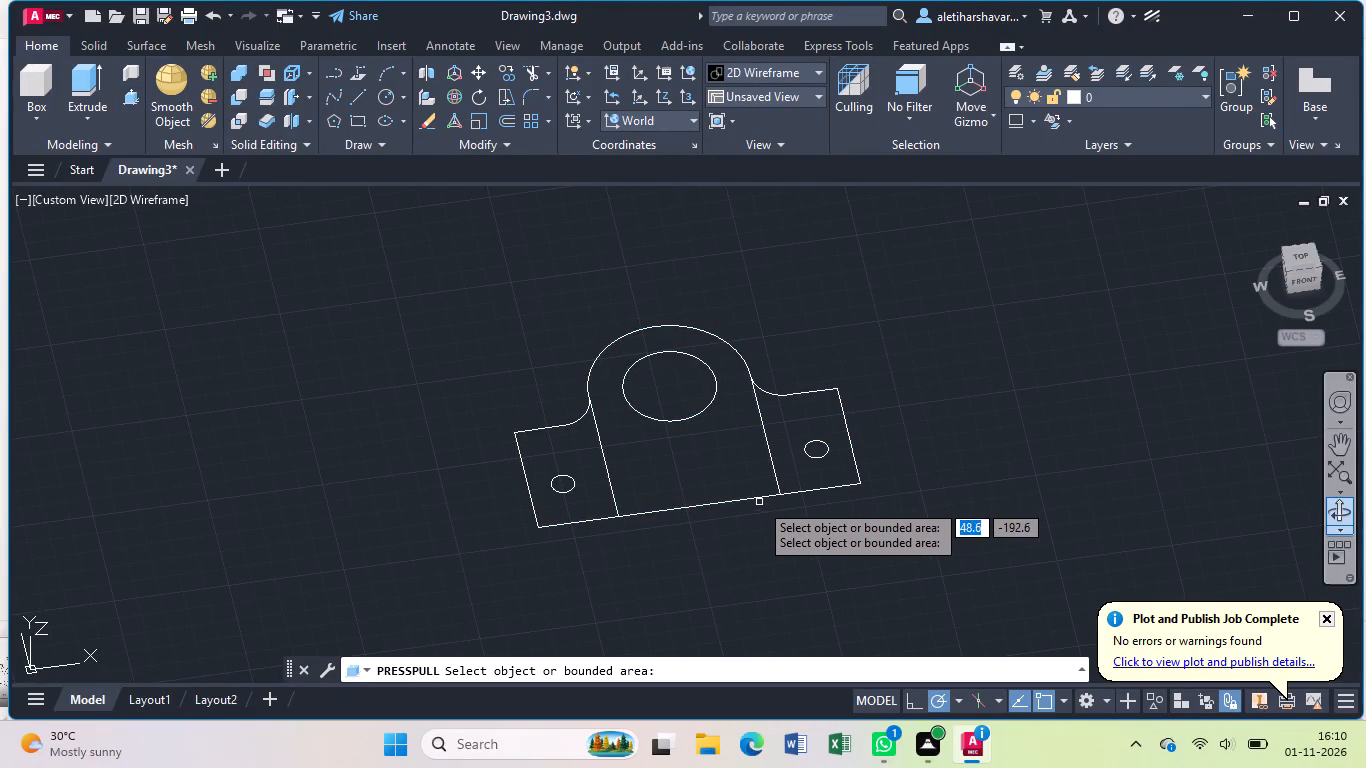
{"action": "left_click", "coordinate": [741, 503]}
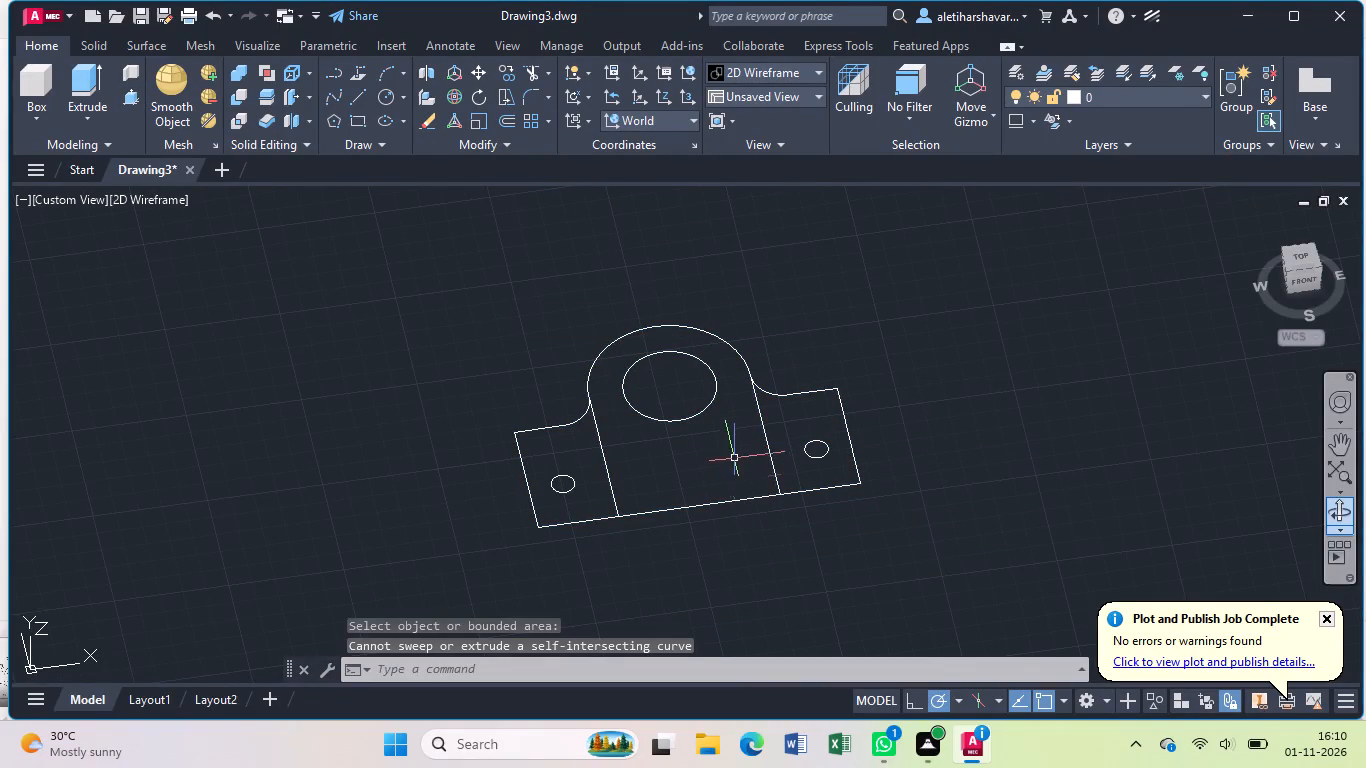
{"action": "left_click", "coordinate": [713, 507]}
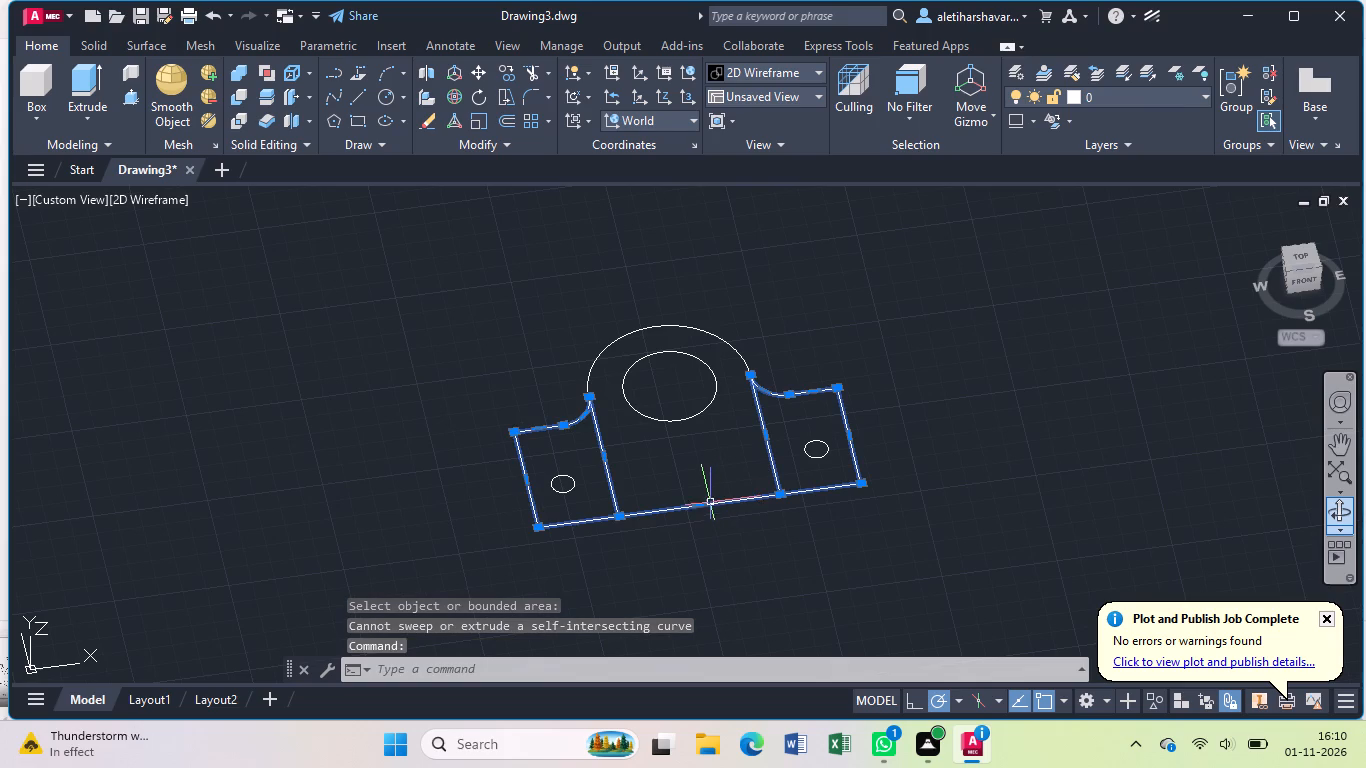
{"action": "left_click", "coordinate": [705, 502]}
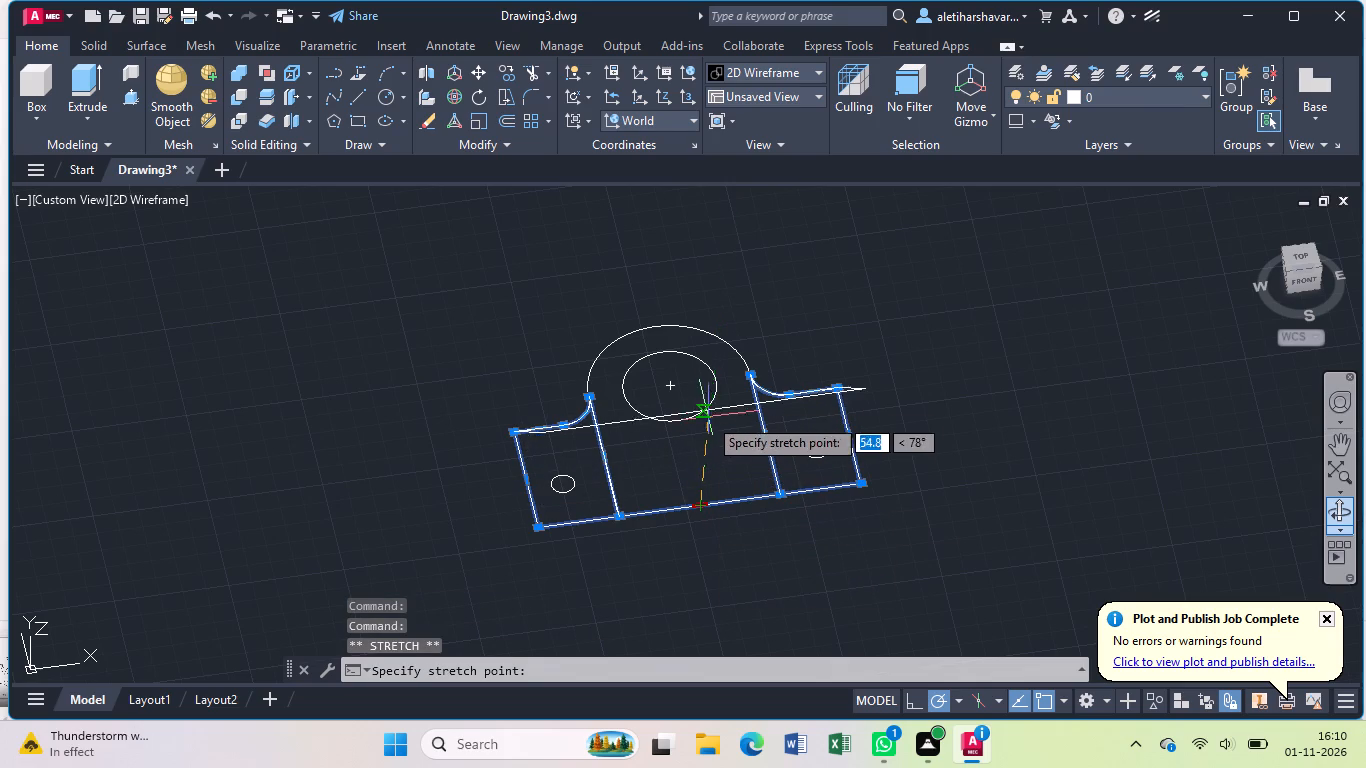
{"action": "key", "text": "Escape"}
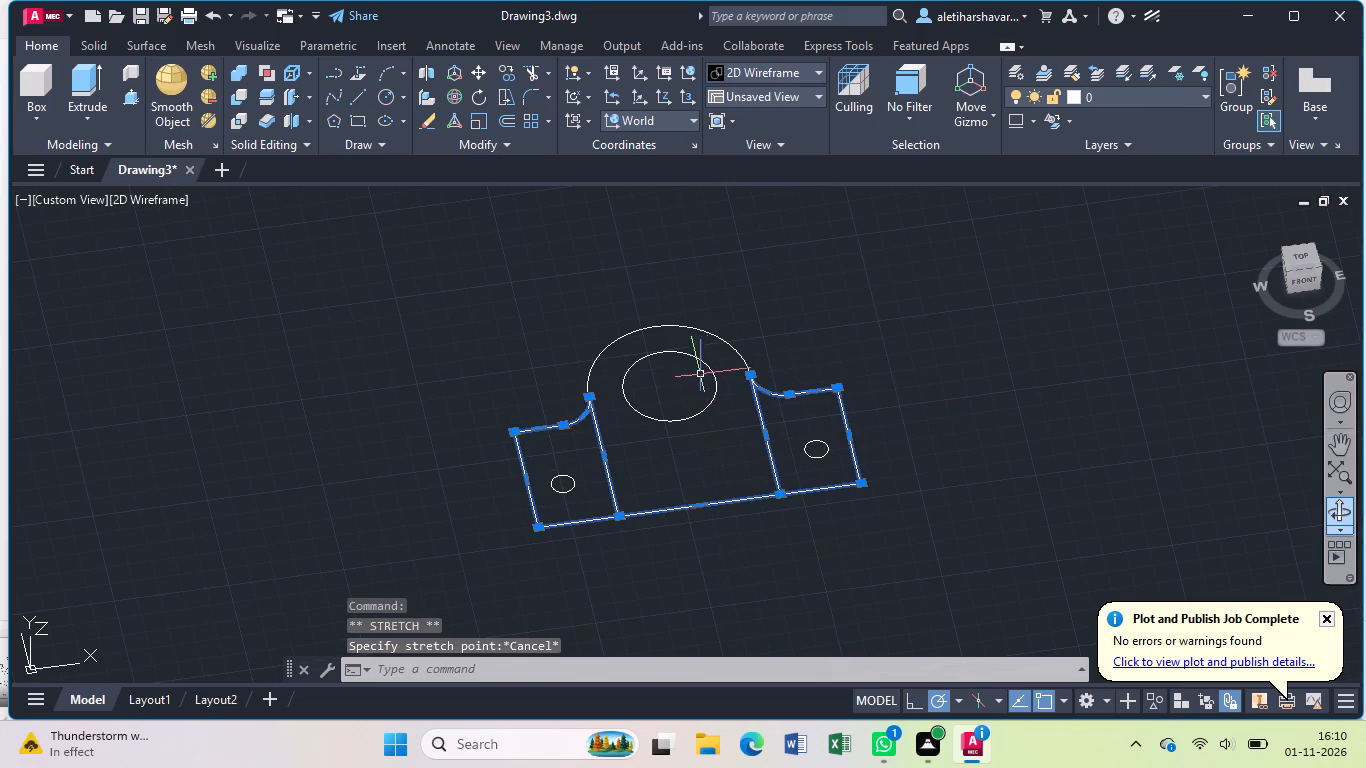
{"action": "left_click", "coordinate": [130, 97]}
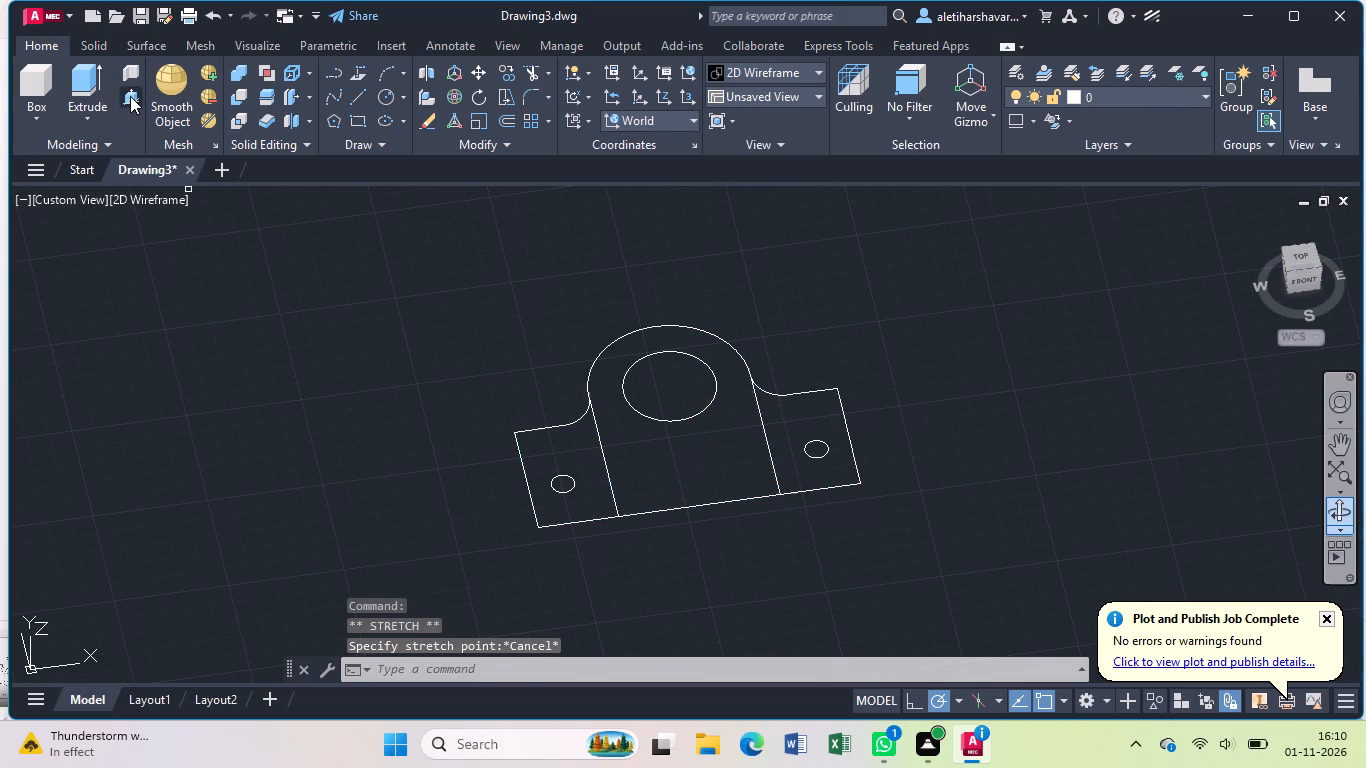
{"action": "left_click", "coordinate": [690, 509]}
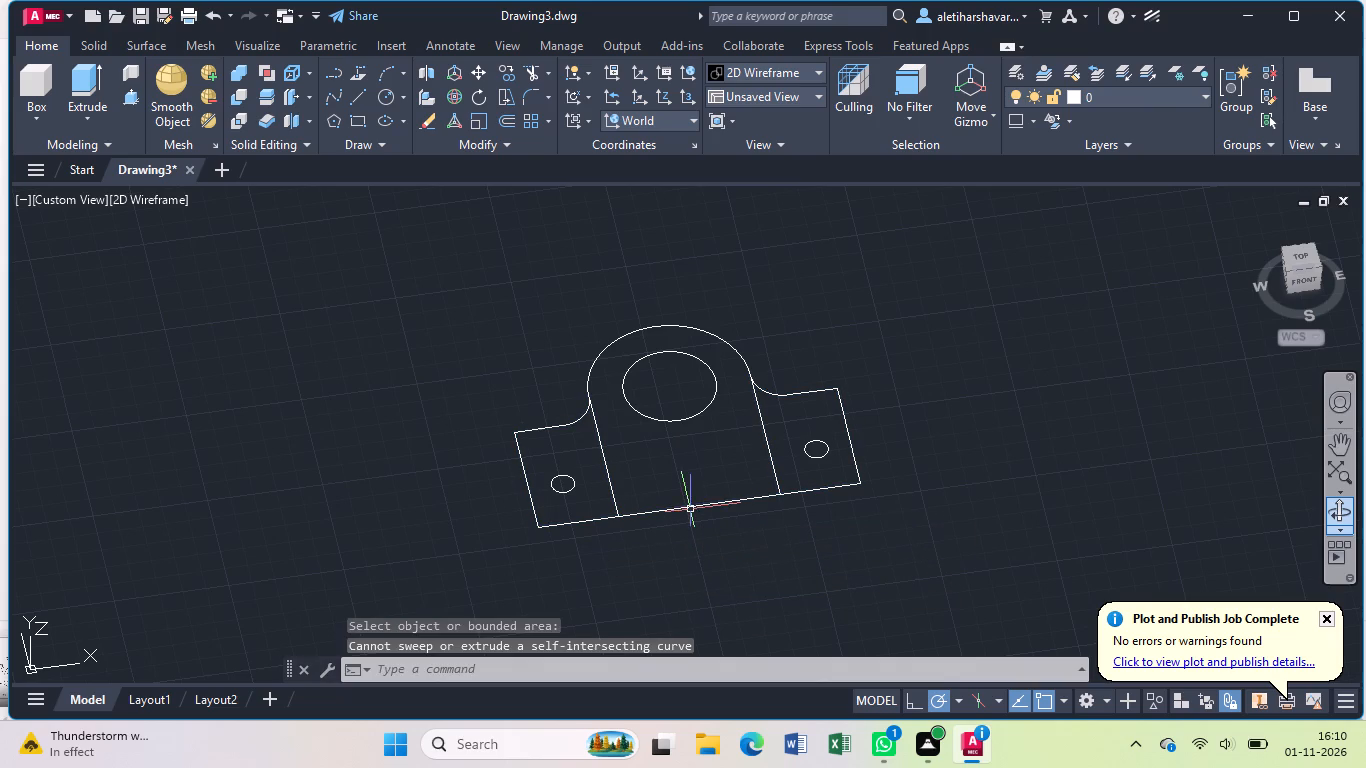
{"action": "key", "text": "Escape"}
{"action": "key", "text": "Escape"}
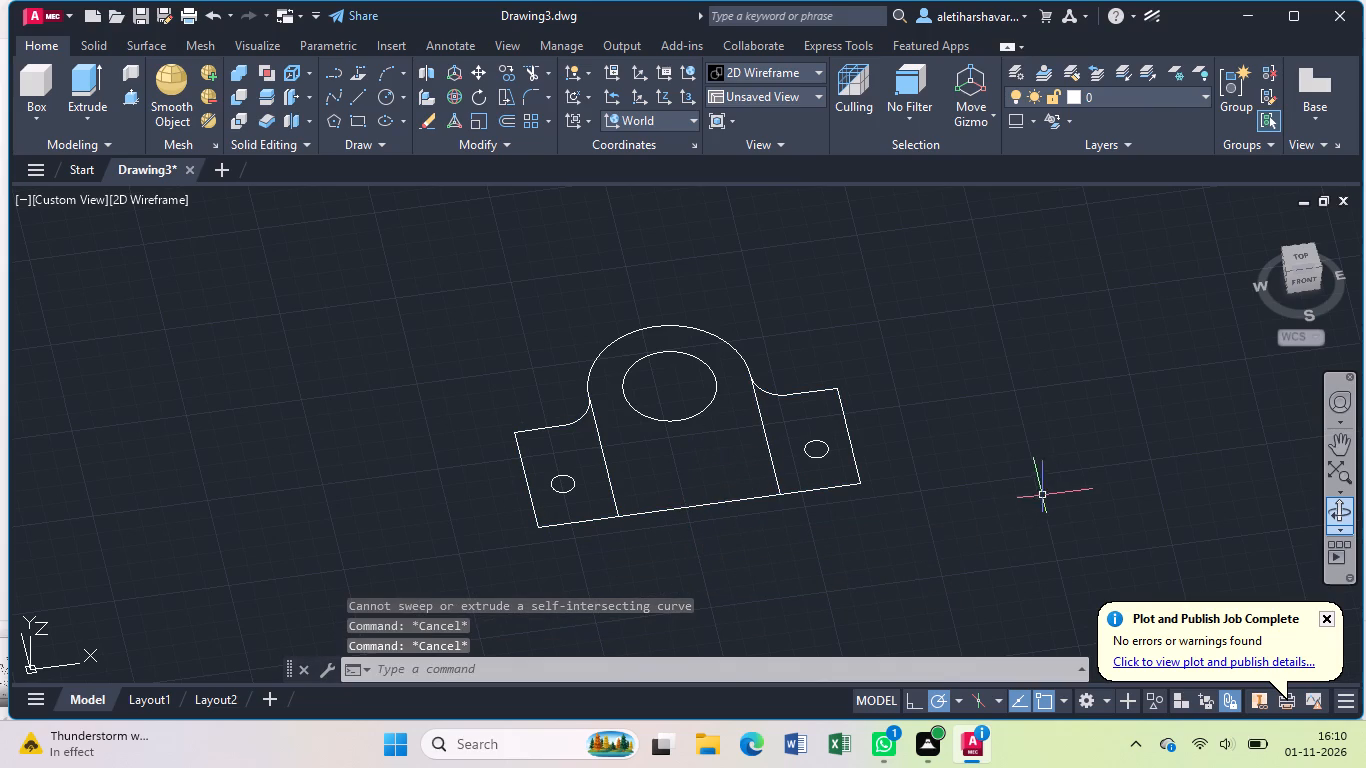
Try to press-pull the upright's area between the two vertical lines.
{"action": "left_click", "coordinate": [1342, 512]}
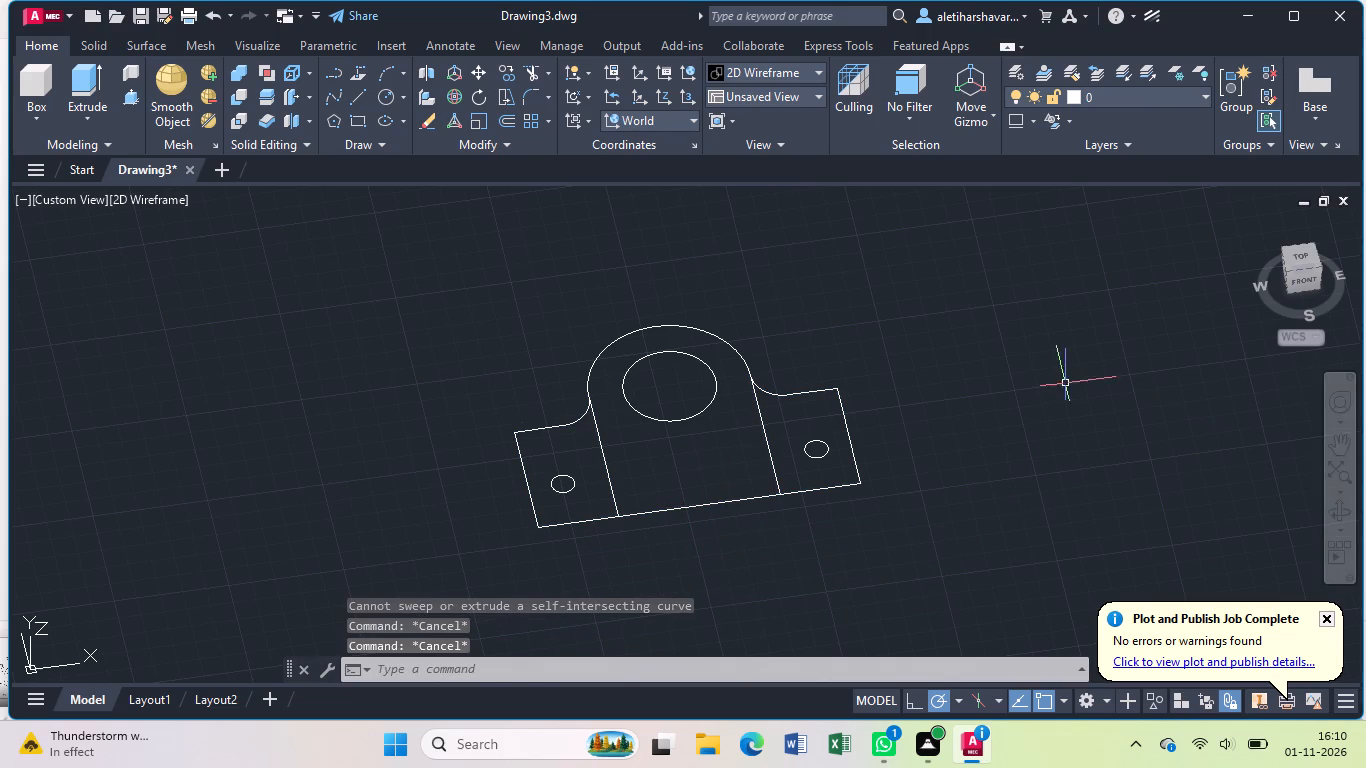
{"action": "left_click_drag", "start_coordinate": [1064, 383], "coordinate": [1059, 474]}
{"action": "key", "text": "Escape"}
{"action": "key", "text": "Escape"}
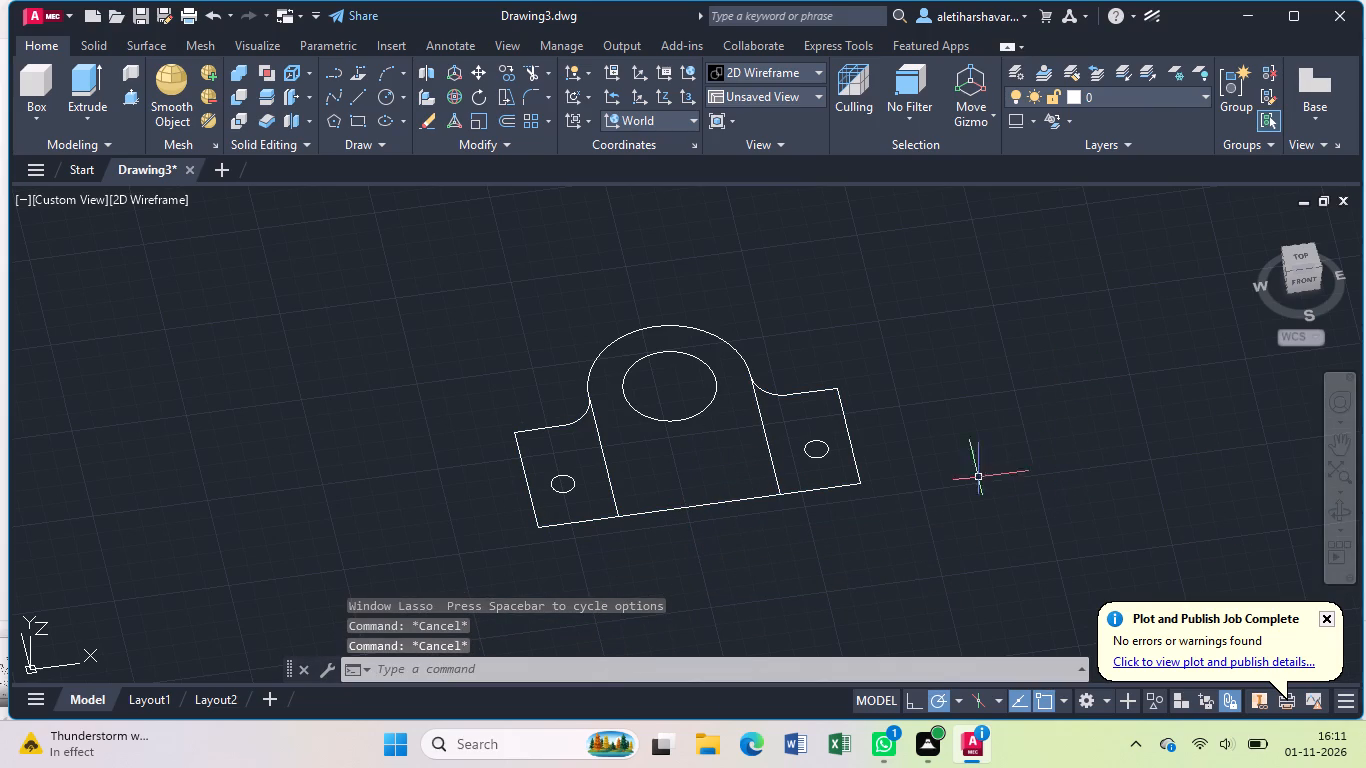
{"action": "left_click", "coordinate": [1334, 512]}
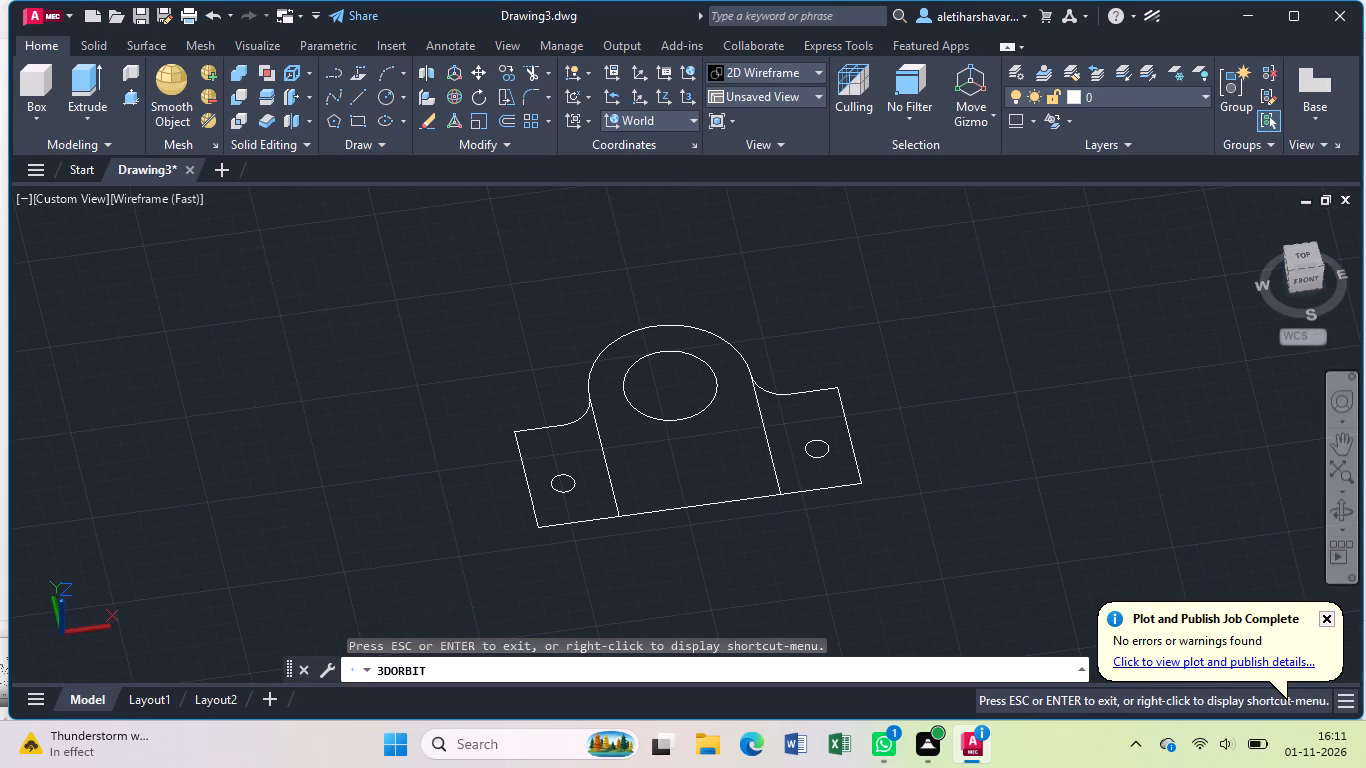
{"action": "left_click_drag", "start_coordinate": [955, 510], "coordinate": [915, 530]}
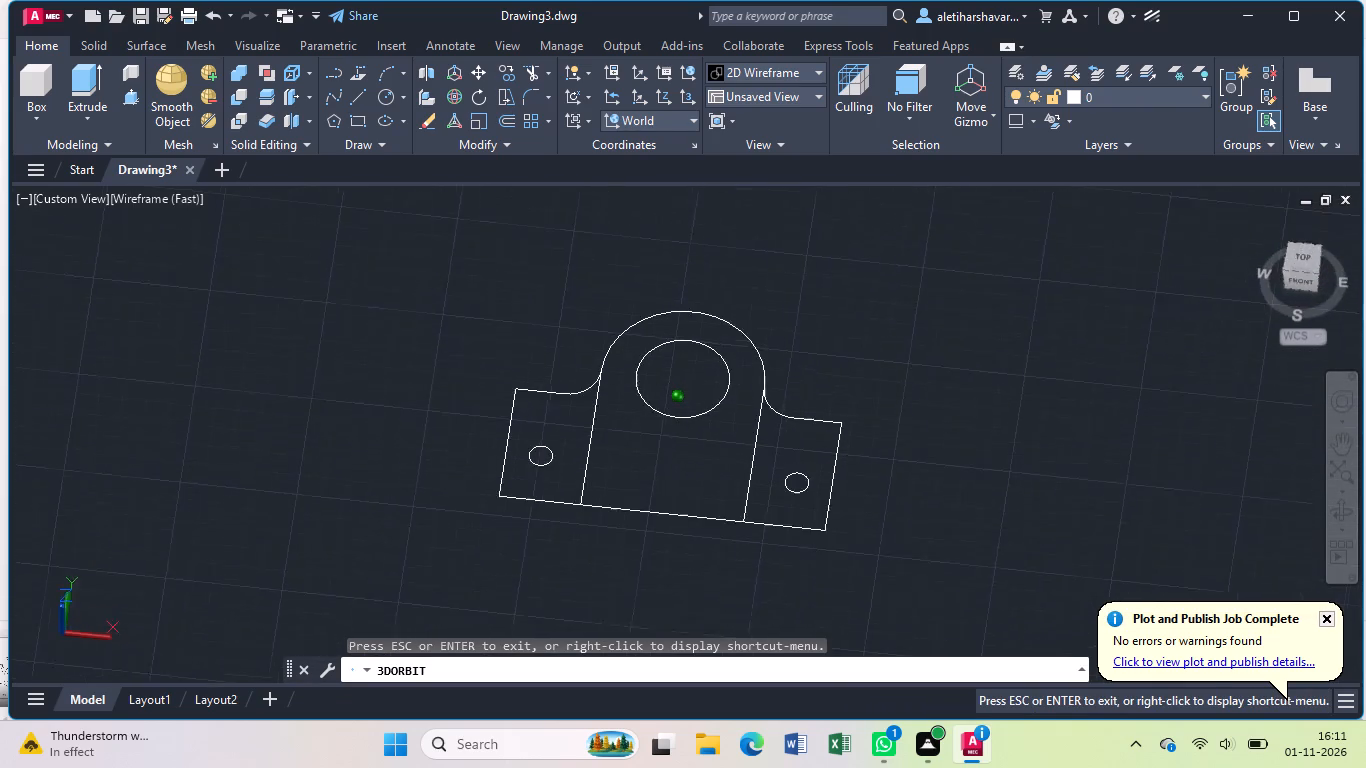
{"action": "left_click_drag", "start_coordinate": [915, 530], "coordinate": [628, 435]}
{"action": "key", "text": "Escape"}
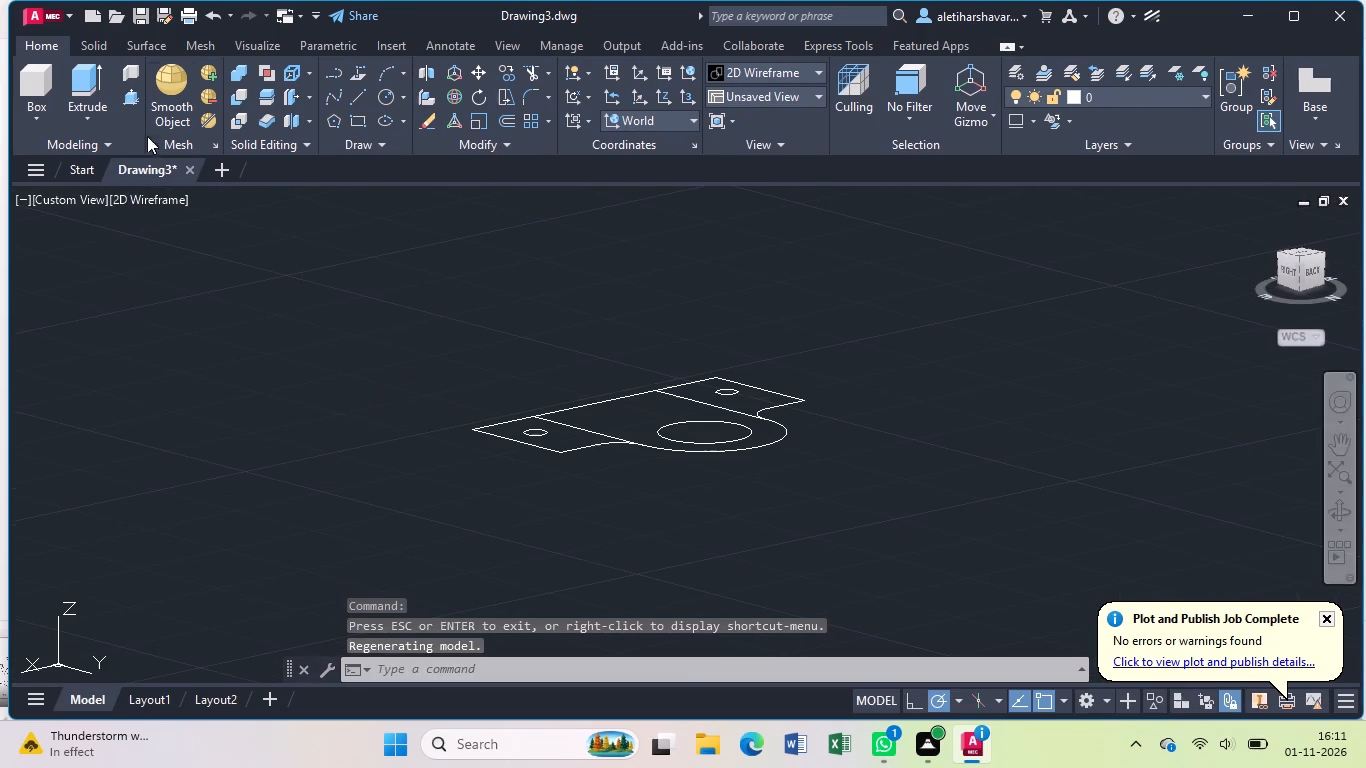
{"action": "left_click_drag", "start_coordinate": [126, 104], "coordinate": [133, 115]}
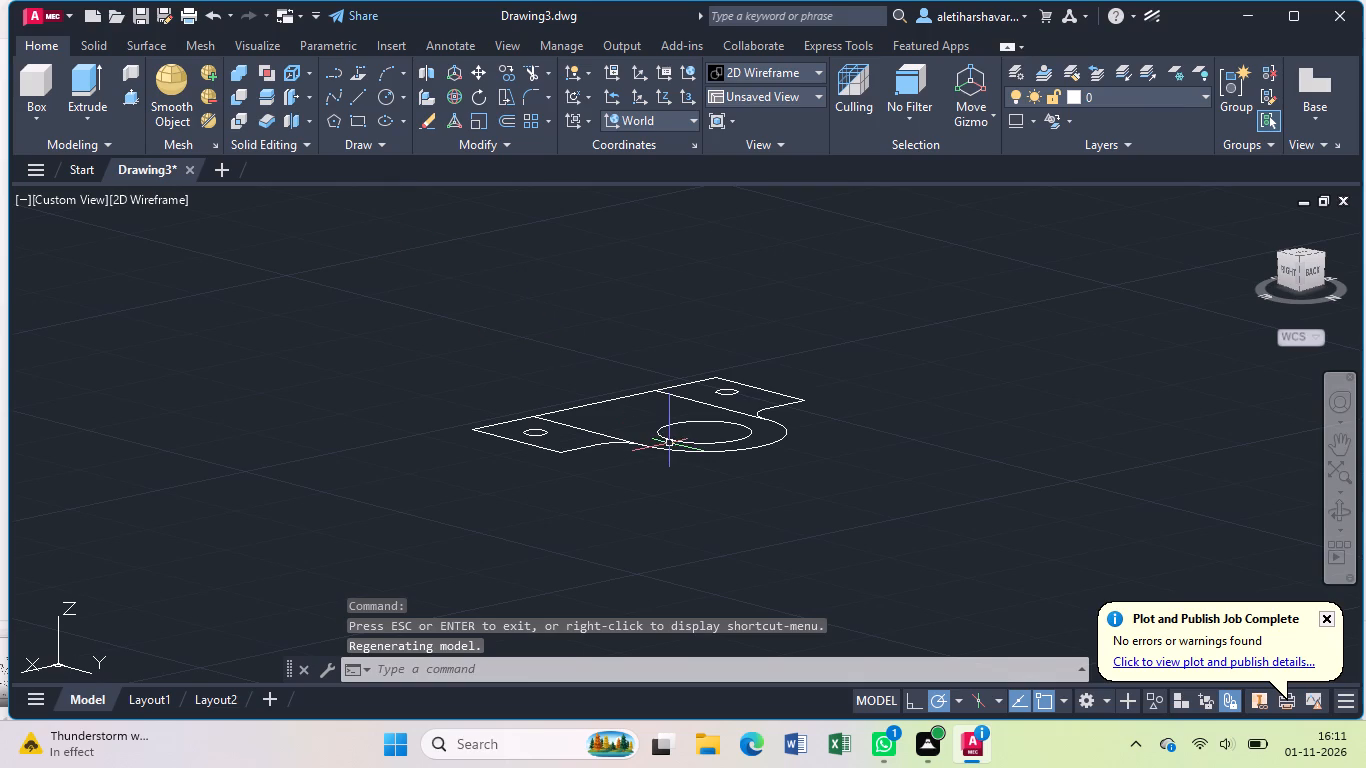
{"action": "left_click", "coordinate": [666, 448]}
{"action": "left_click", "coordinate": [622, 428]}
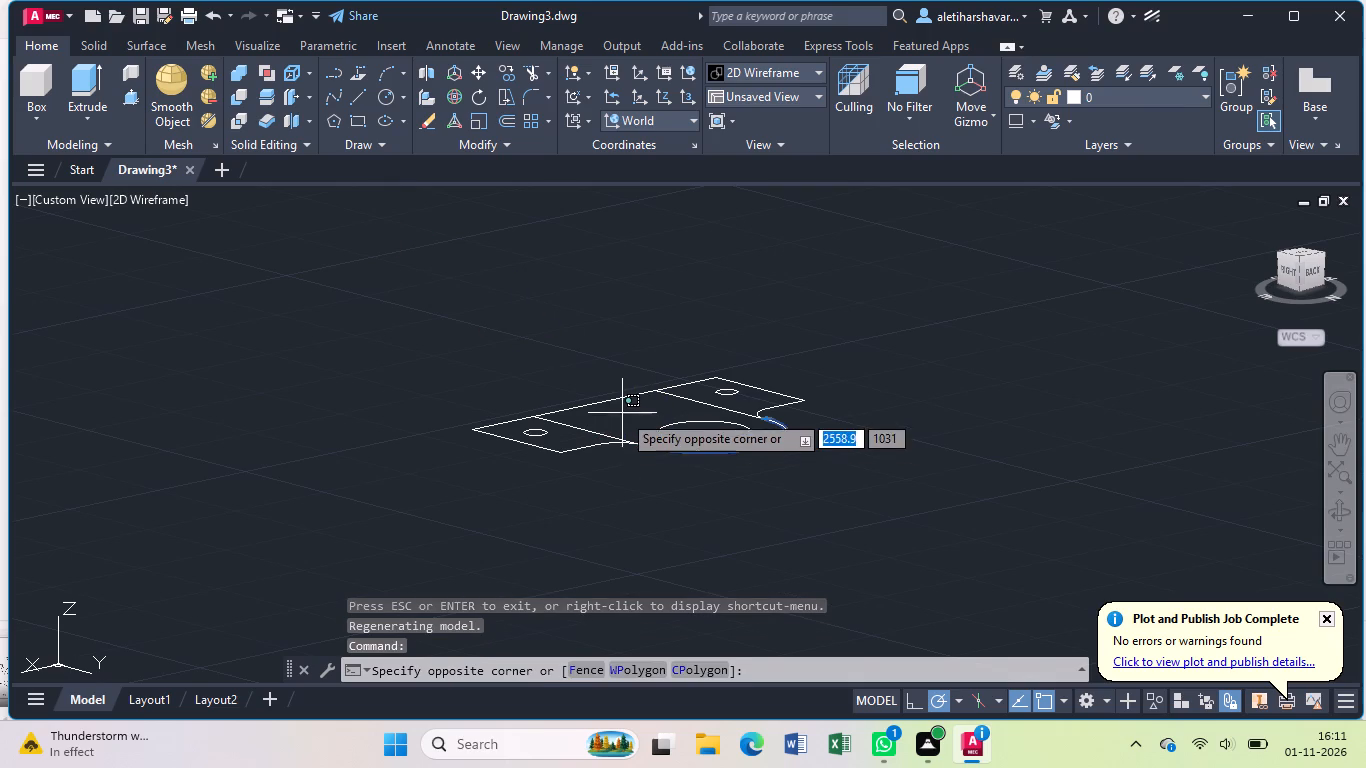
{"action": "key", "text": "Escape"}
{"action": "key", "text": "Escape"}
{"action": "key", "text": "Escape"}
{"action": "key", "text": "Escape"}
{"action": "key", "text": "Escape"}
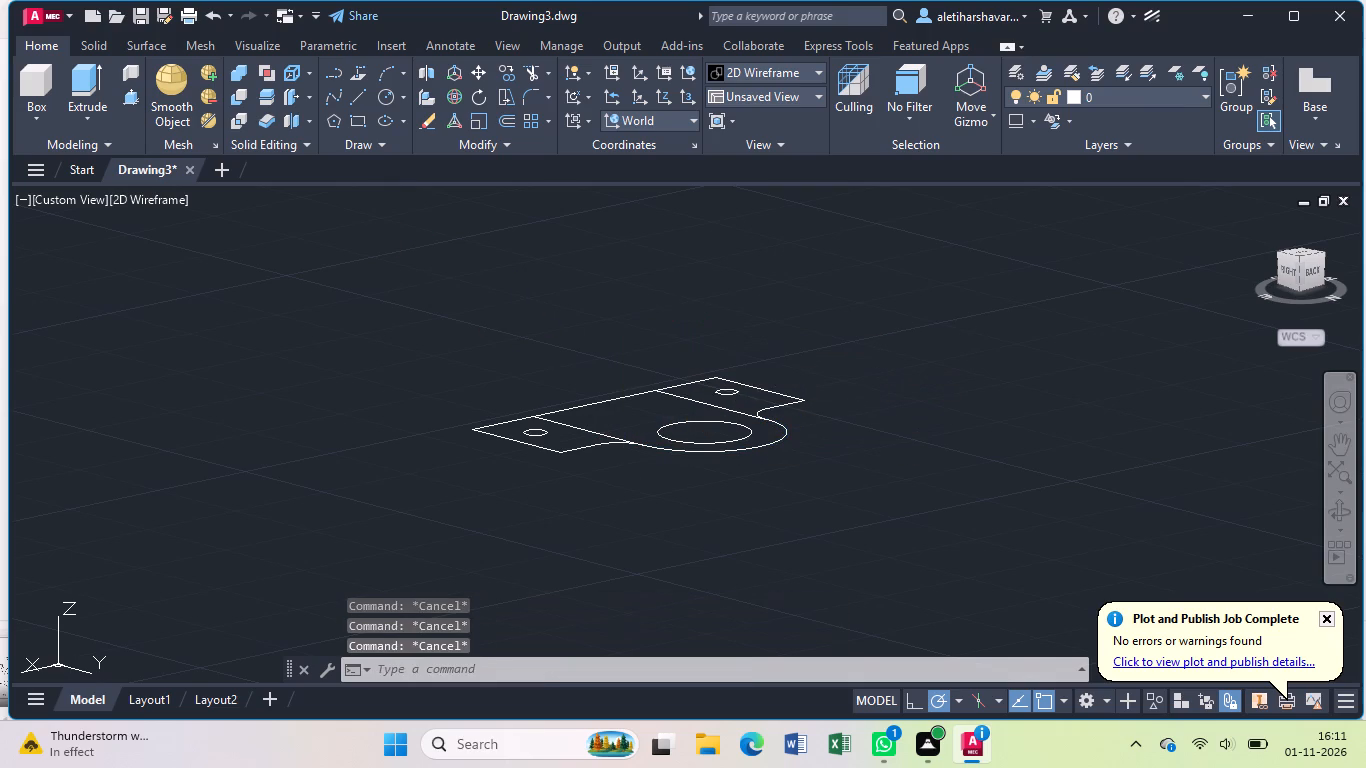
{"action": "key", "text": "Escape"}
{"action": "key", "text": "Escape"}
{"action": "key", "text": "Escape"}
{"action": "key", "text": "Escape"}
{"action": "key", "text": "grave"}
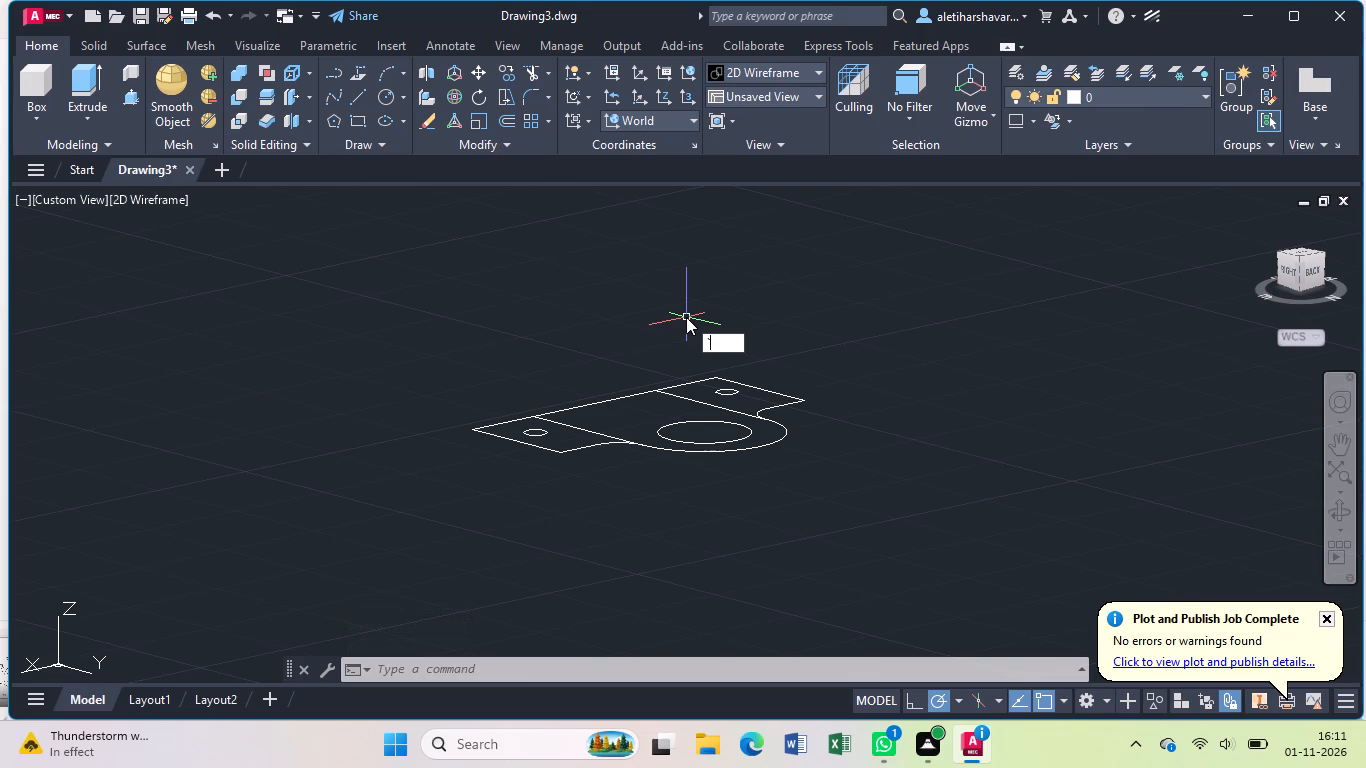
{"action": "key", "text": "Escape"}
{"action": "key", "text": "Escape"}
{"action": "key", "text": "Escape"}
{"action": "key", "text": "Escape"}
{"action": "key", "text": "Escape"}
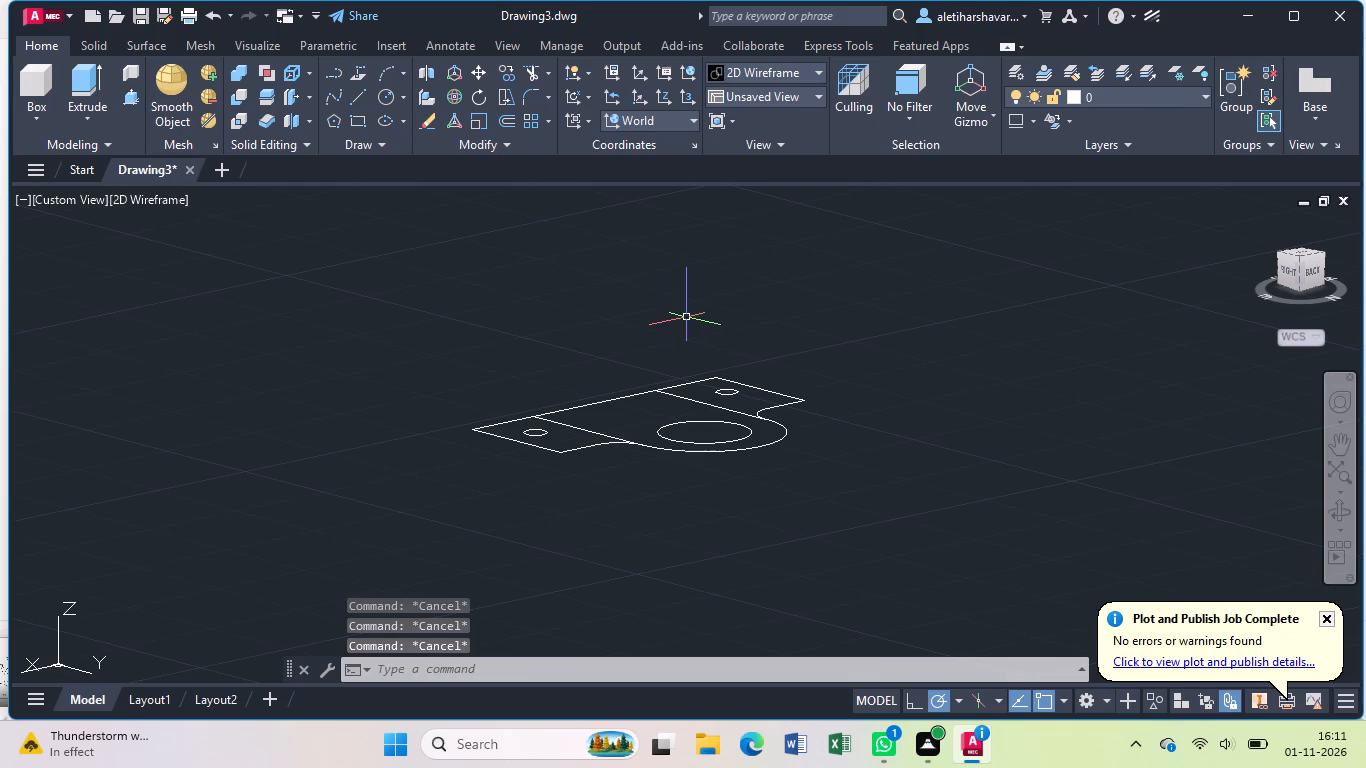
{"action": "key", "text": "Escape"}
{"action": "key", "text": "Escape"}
Undo the orbit and the press-pull, join and trim attempts, continuing back through the earlier join of the profile.
{"action": "key", "text": "ctrl+z"}
{"action": "key", "text": "ctrl+z"}
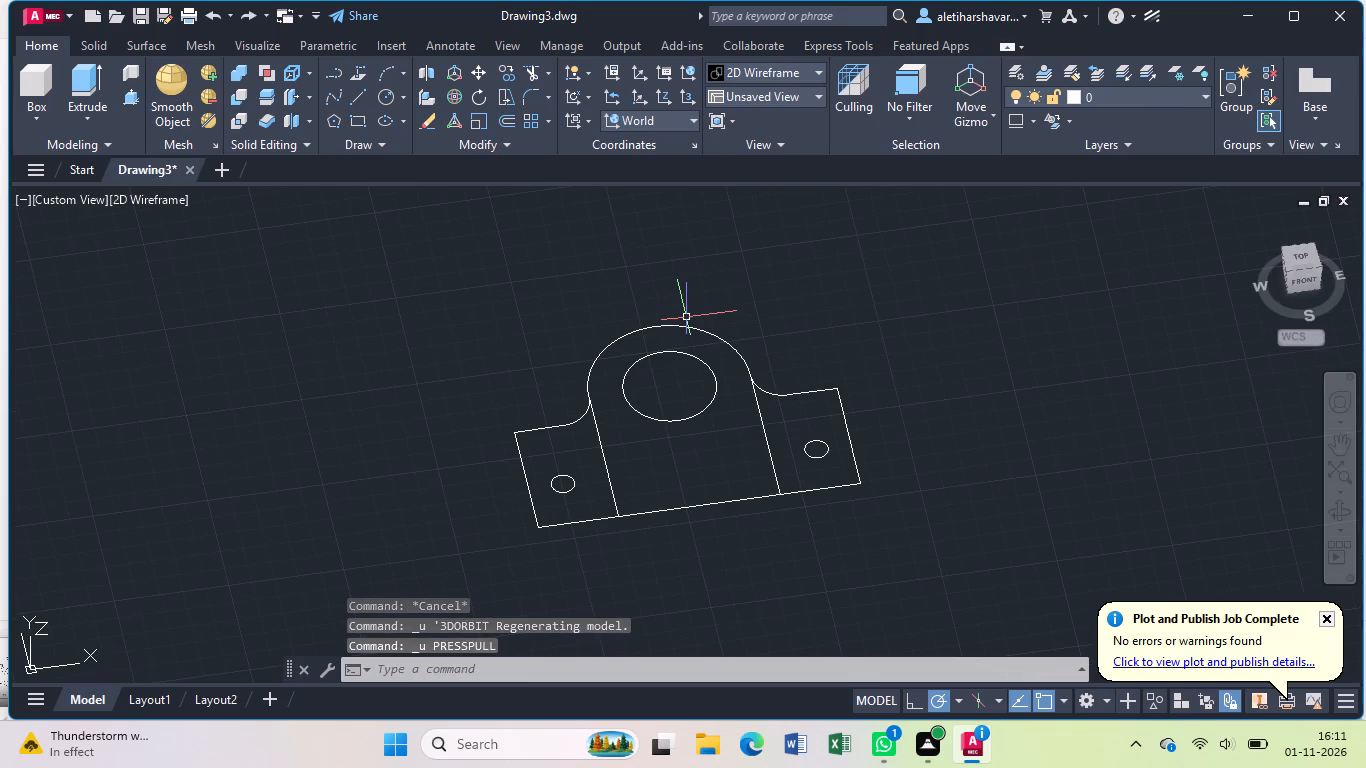
{"action": "key", "text": "ctrl+z"}
{"action": "key", "text": "ctrl+z"}
{"action": "key", "text": "ctrl+z"}
{"action": "key", "text": "ctrl+z"}
{"action": "key", "text": "ctrl+z"}
{"action": "key", "text": "ctrl+z"}
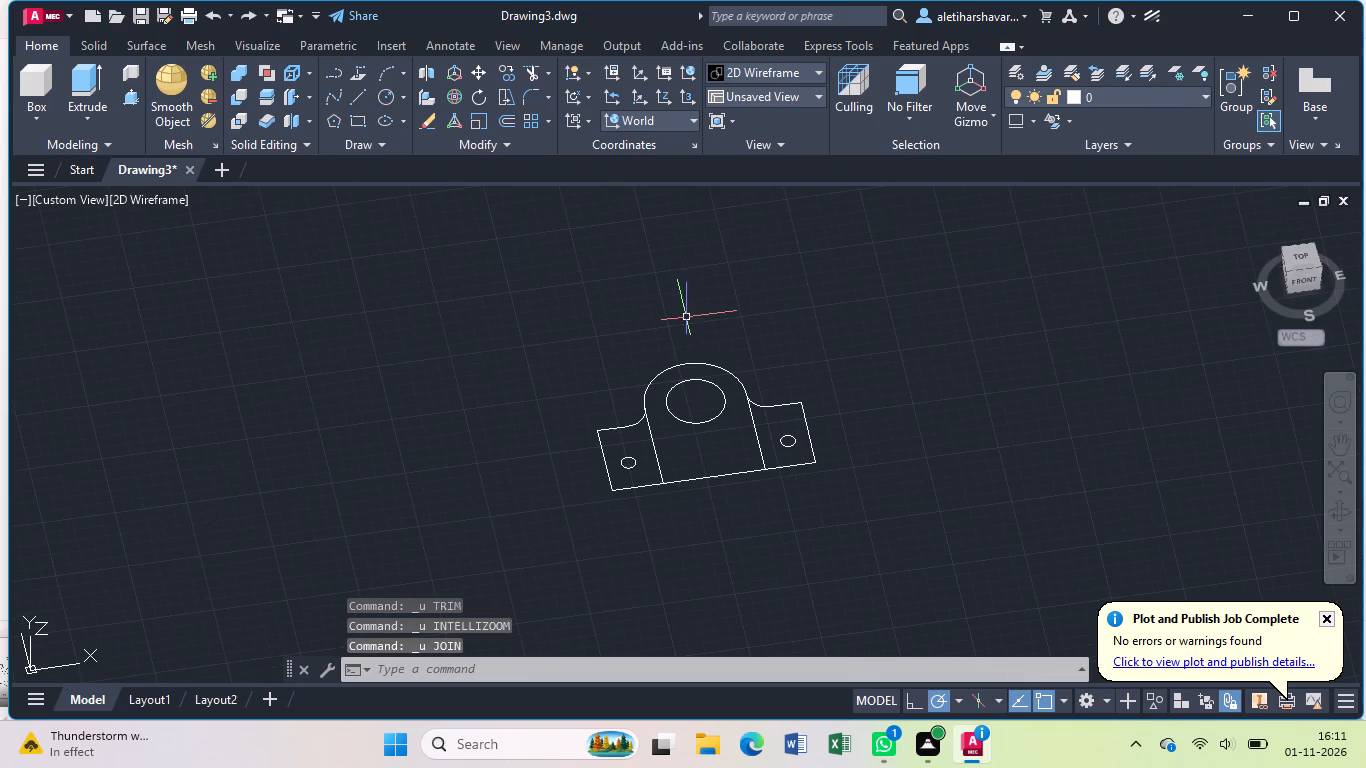
{"action": "key", "text": "ctrl+z"}
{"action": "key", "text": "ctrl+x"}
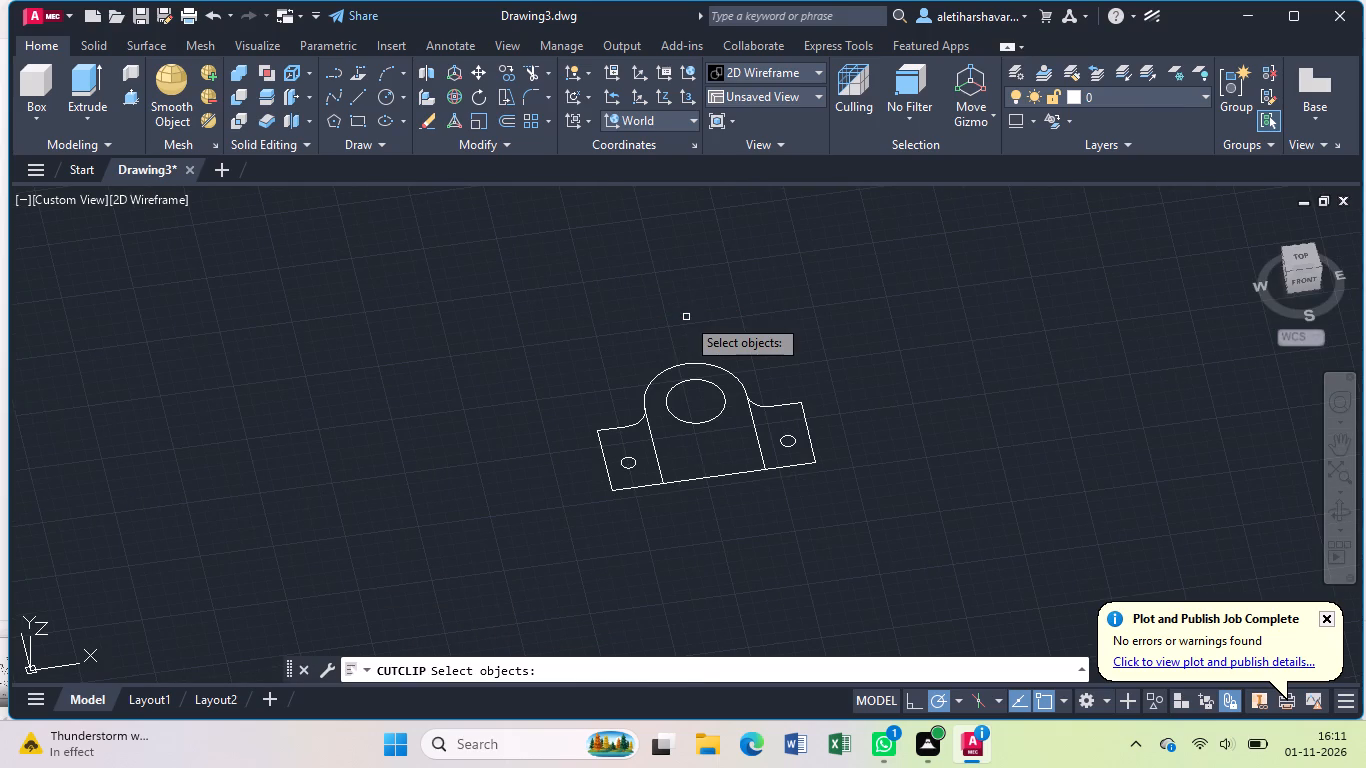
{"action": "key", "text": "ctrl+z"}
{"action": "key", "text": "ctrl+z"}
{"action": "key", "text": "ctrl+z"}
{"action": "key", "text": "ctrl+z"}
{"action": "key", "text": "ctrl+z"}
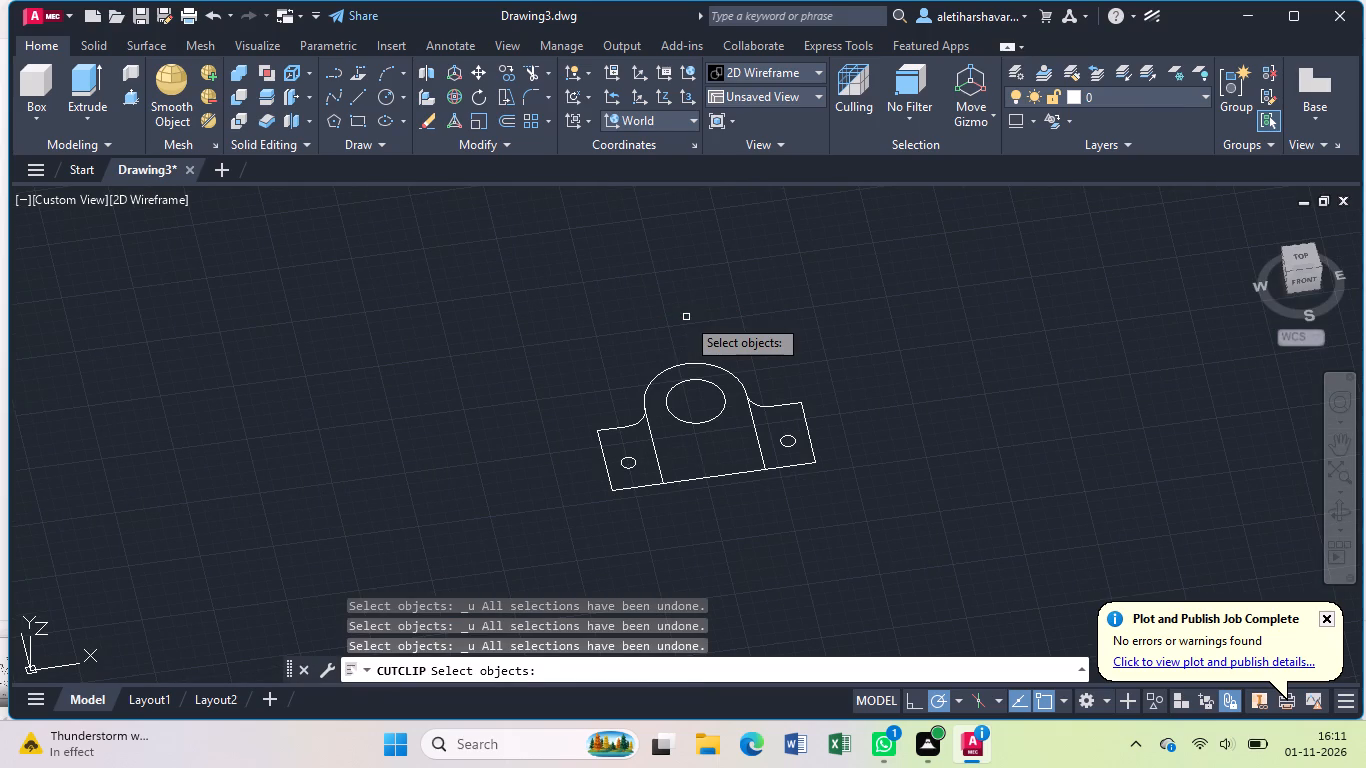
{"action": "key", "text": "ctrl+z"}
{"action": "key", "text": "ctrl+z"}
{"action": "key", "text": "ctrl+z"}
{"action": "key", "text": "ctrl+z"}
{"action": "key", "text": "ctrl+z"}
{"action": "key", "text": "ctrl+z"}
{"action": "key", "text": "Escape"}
Undo the press-pull, orbit and join attempts, continuing back through the erase and the small hole circle on the base's right side.
{"action": "key", "text": "ctrl+z"}
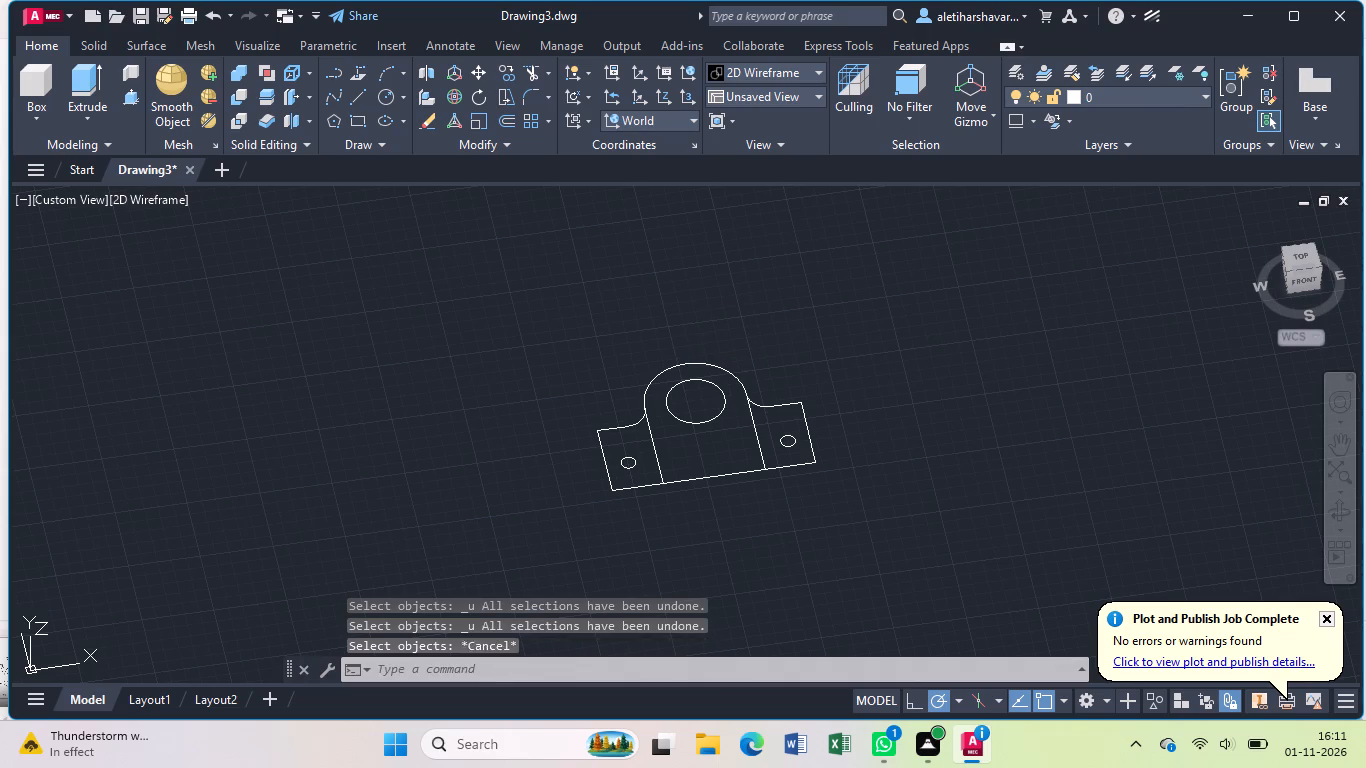
{"action": "key", "text": "ctrl+z"}
{"action": "key", "text": "ctrl+z"}
{"action": "key", "text": "ctrl+z"}
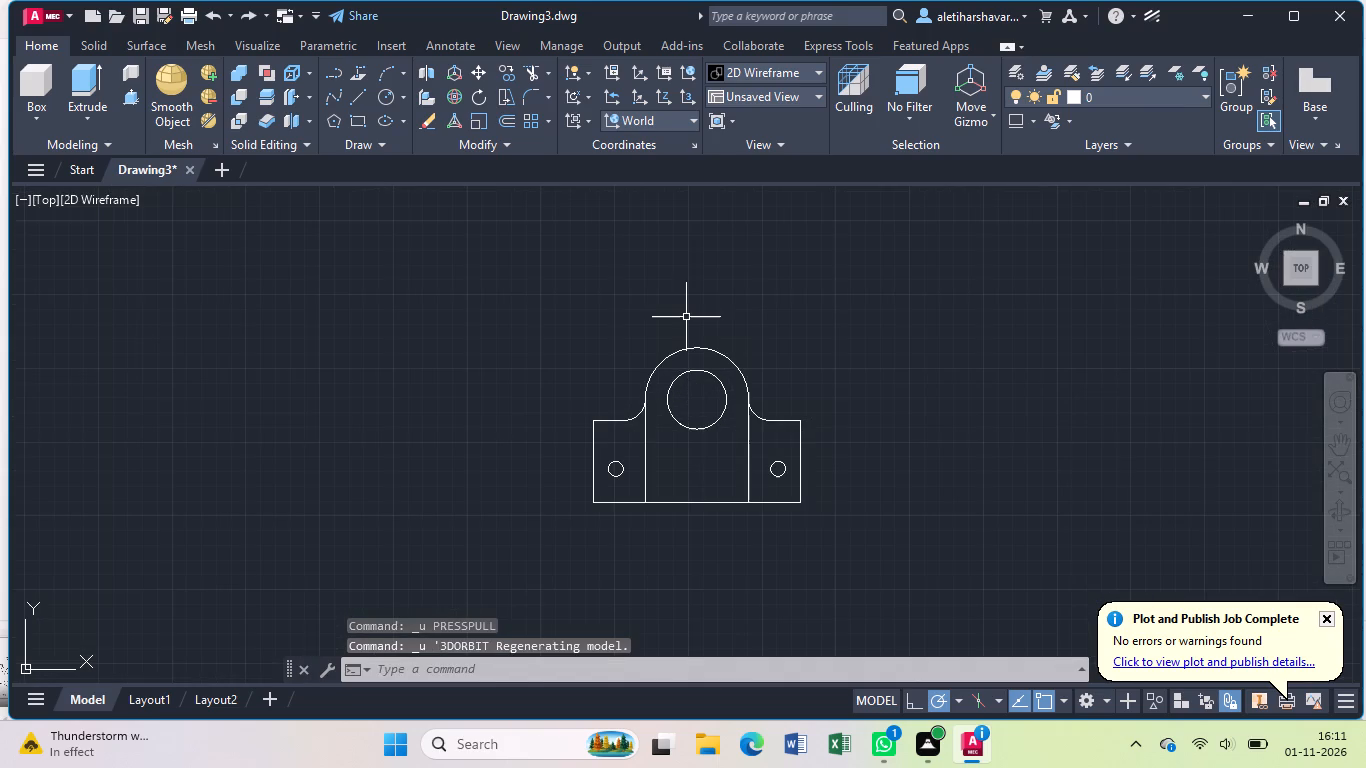
{"action": "key", "text": "ctrl+z"}
{"action": "key", "text": "ctrl+z"}
{"action": "key", "text": "ctrl+z"}
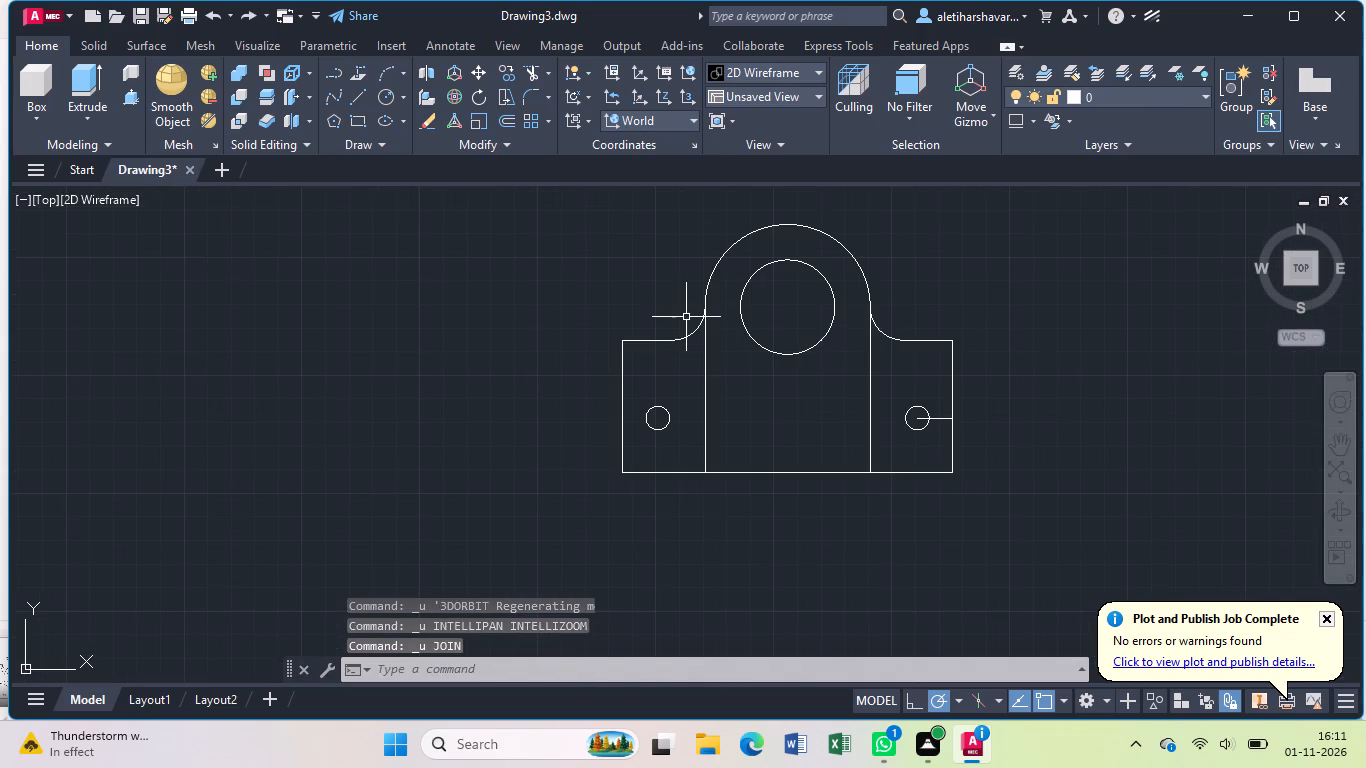
{"action": "key", "text": "ctrl+z"}
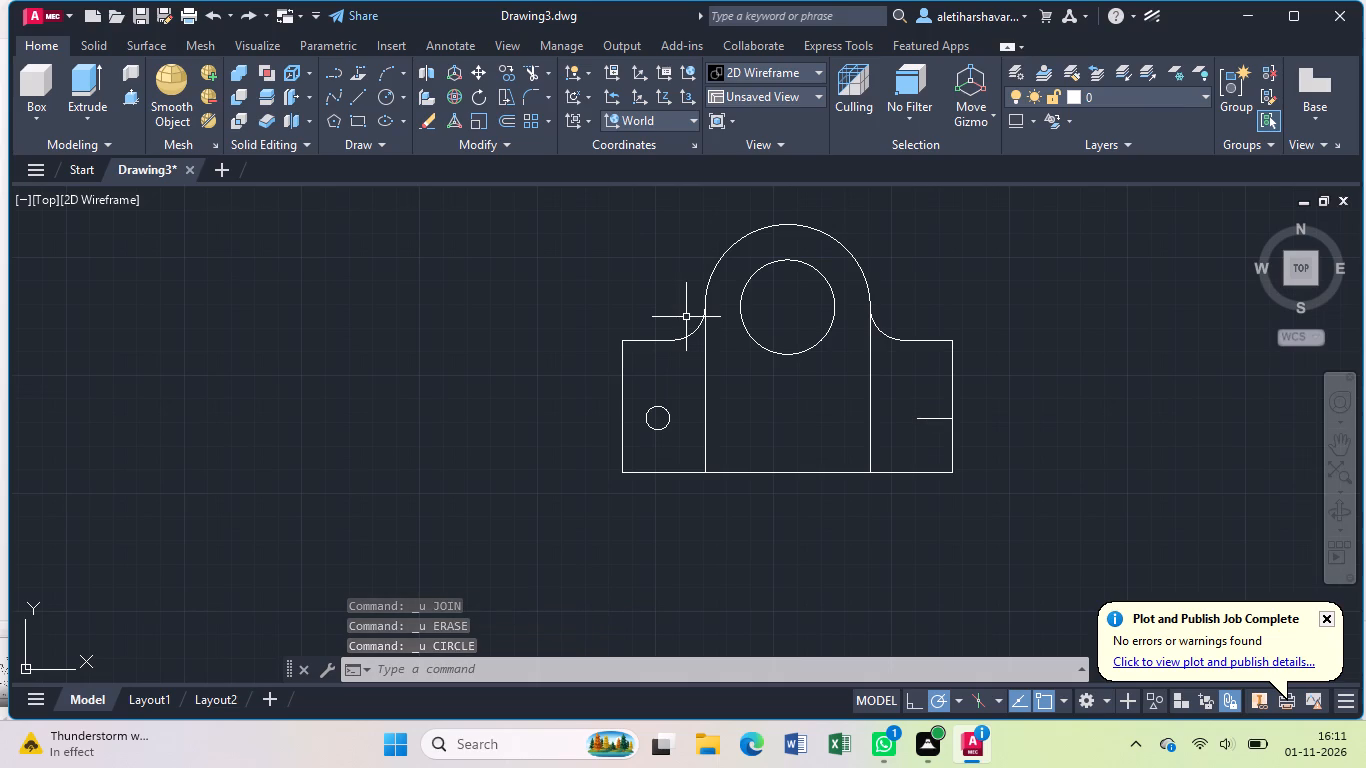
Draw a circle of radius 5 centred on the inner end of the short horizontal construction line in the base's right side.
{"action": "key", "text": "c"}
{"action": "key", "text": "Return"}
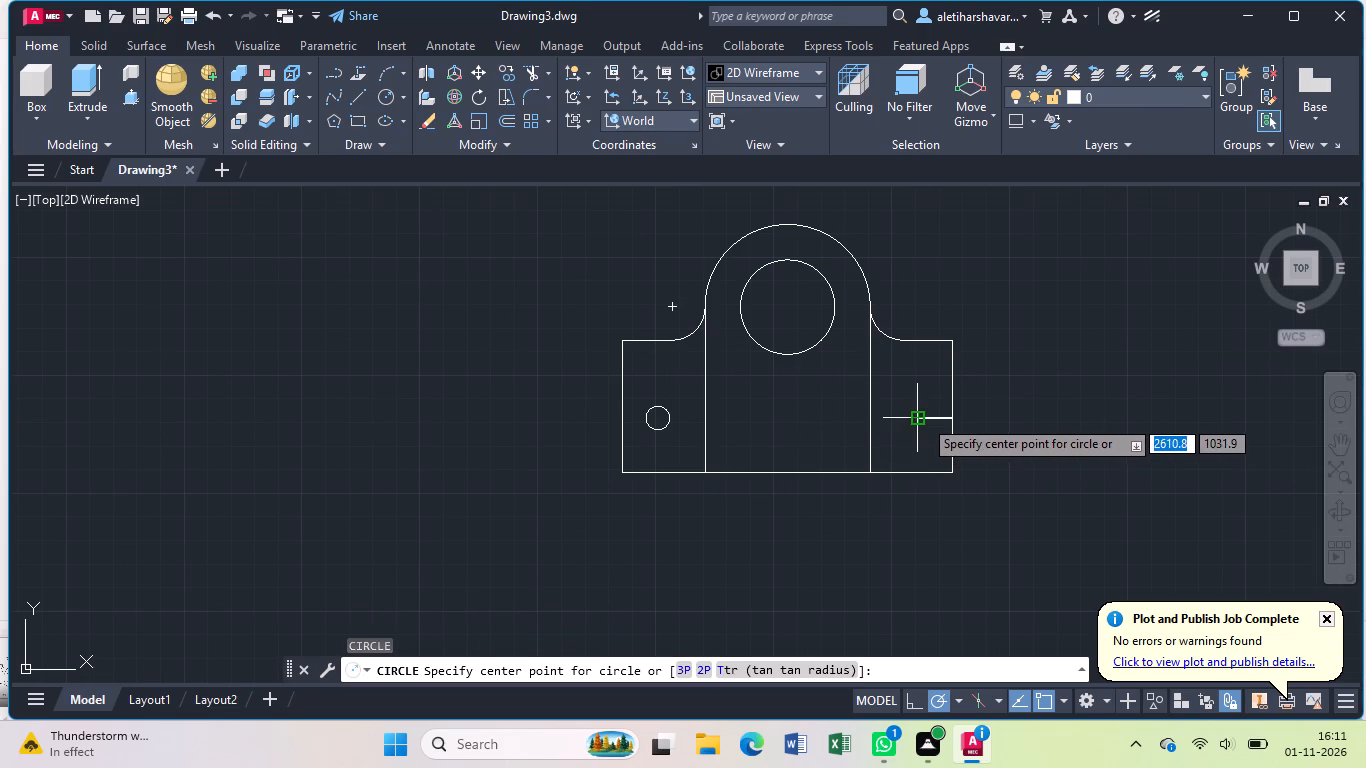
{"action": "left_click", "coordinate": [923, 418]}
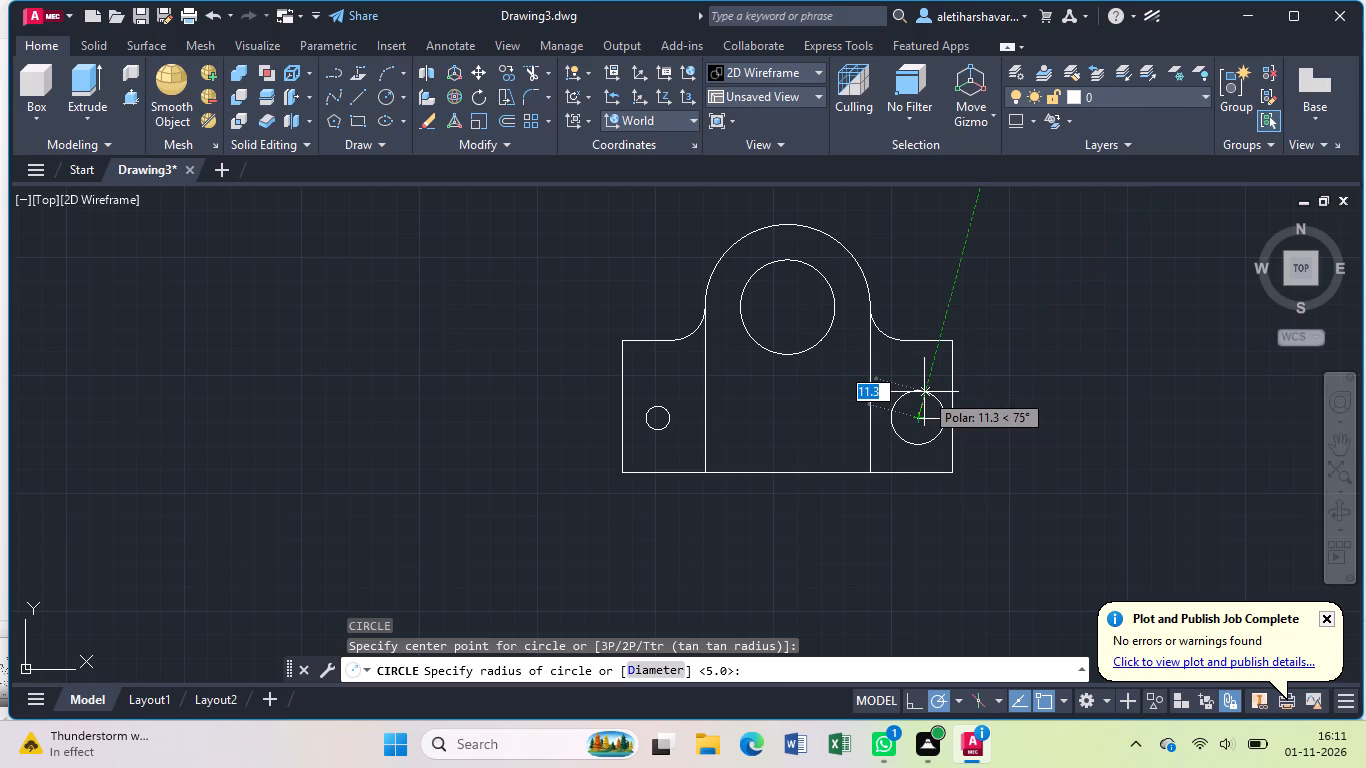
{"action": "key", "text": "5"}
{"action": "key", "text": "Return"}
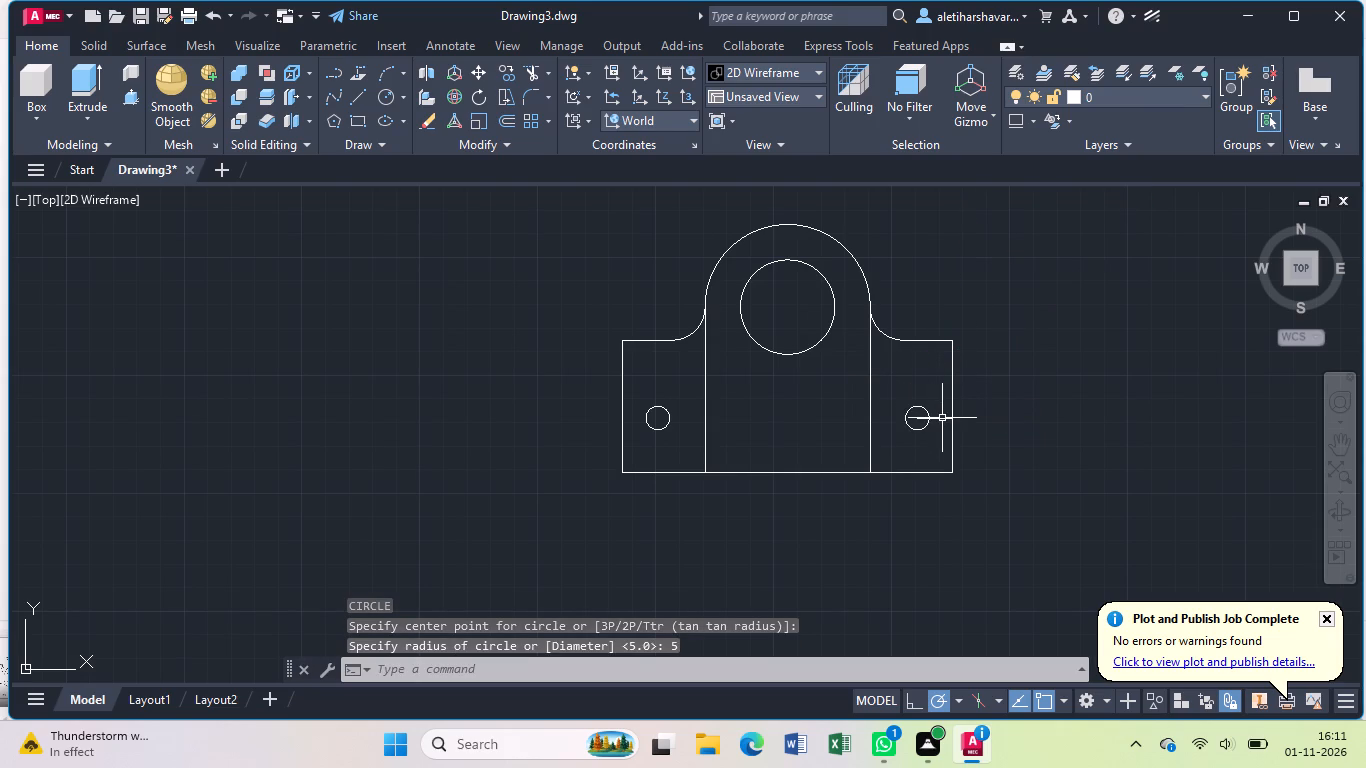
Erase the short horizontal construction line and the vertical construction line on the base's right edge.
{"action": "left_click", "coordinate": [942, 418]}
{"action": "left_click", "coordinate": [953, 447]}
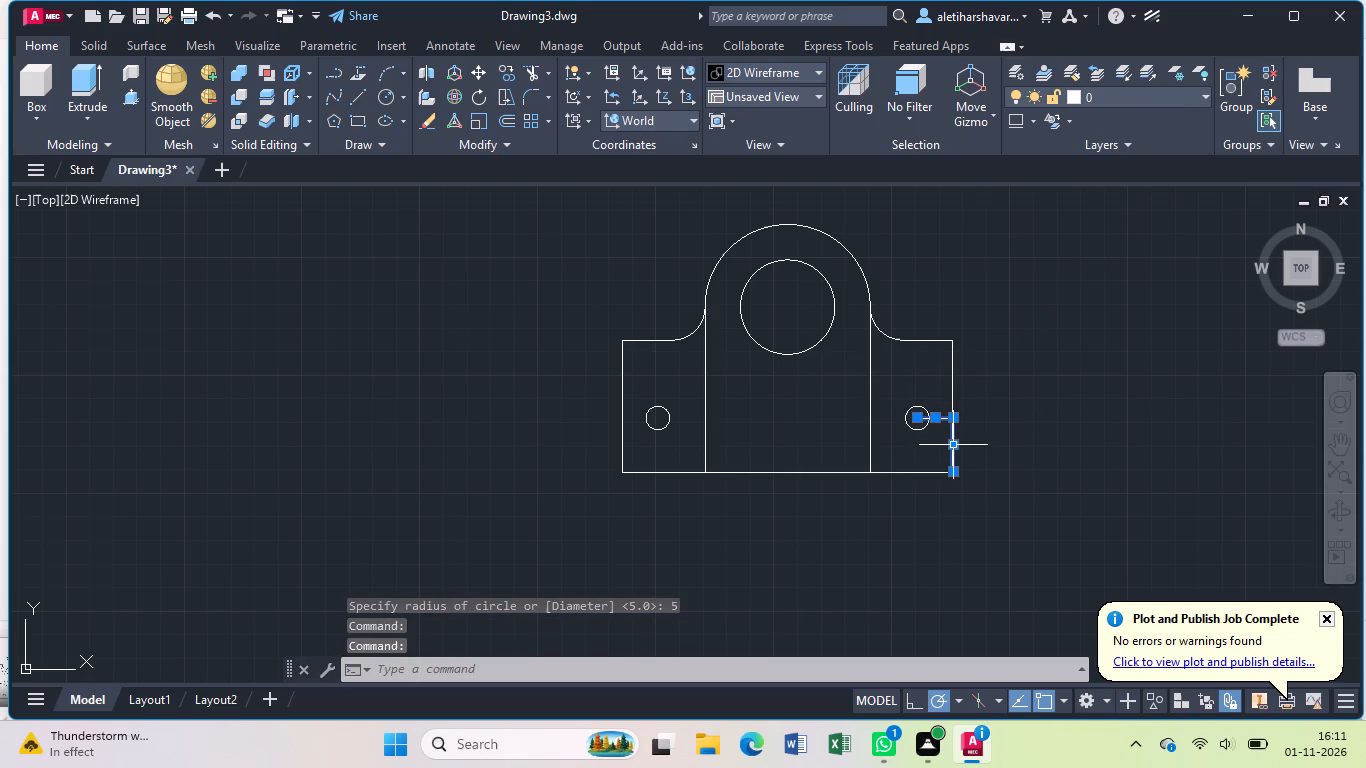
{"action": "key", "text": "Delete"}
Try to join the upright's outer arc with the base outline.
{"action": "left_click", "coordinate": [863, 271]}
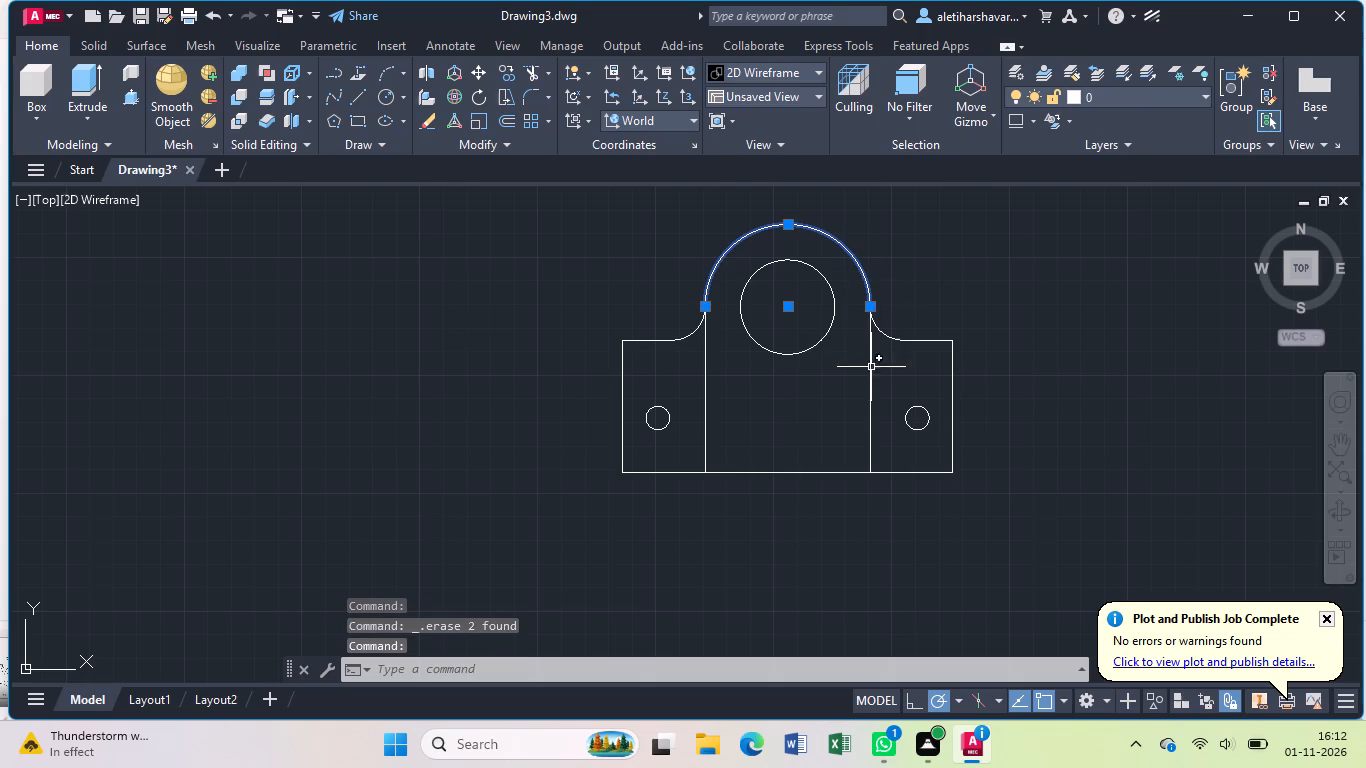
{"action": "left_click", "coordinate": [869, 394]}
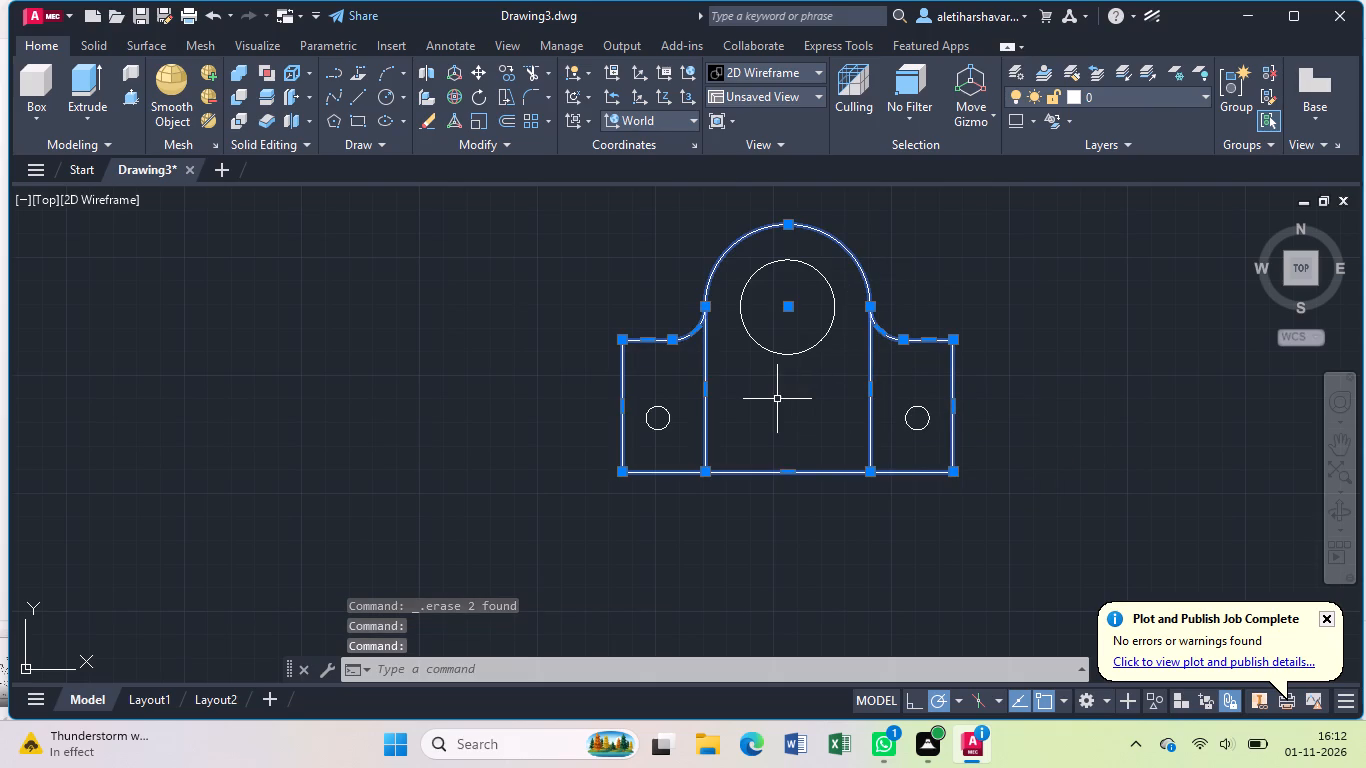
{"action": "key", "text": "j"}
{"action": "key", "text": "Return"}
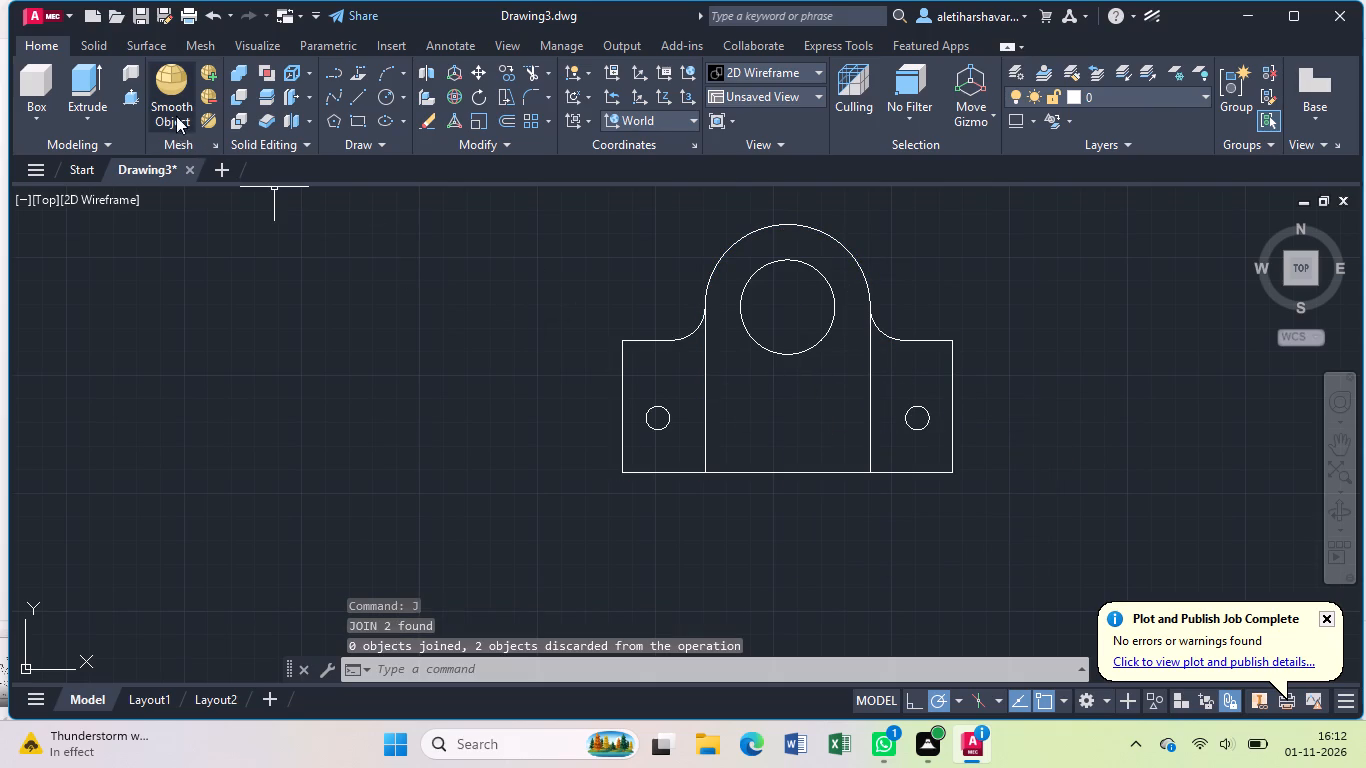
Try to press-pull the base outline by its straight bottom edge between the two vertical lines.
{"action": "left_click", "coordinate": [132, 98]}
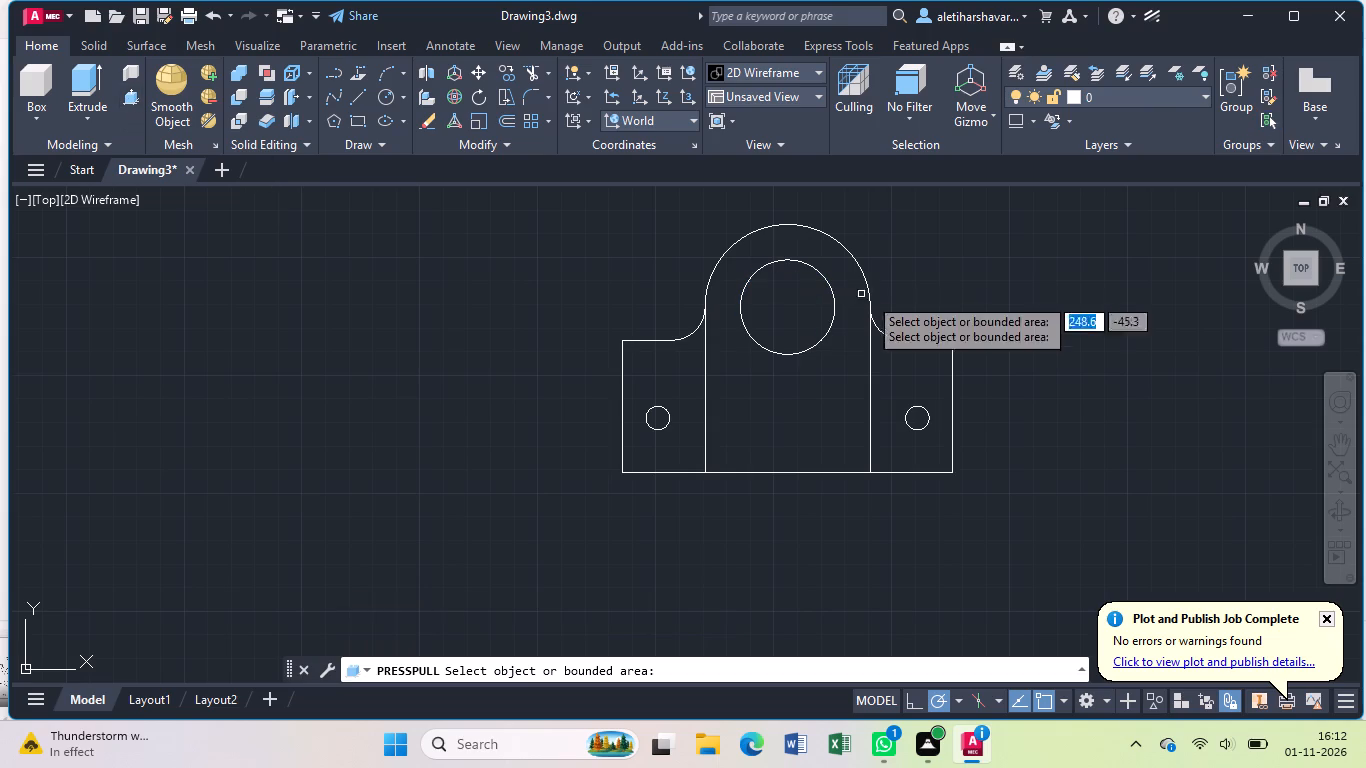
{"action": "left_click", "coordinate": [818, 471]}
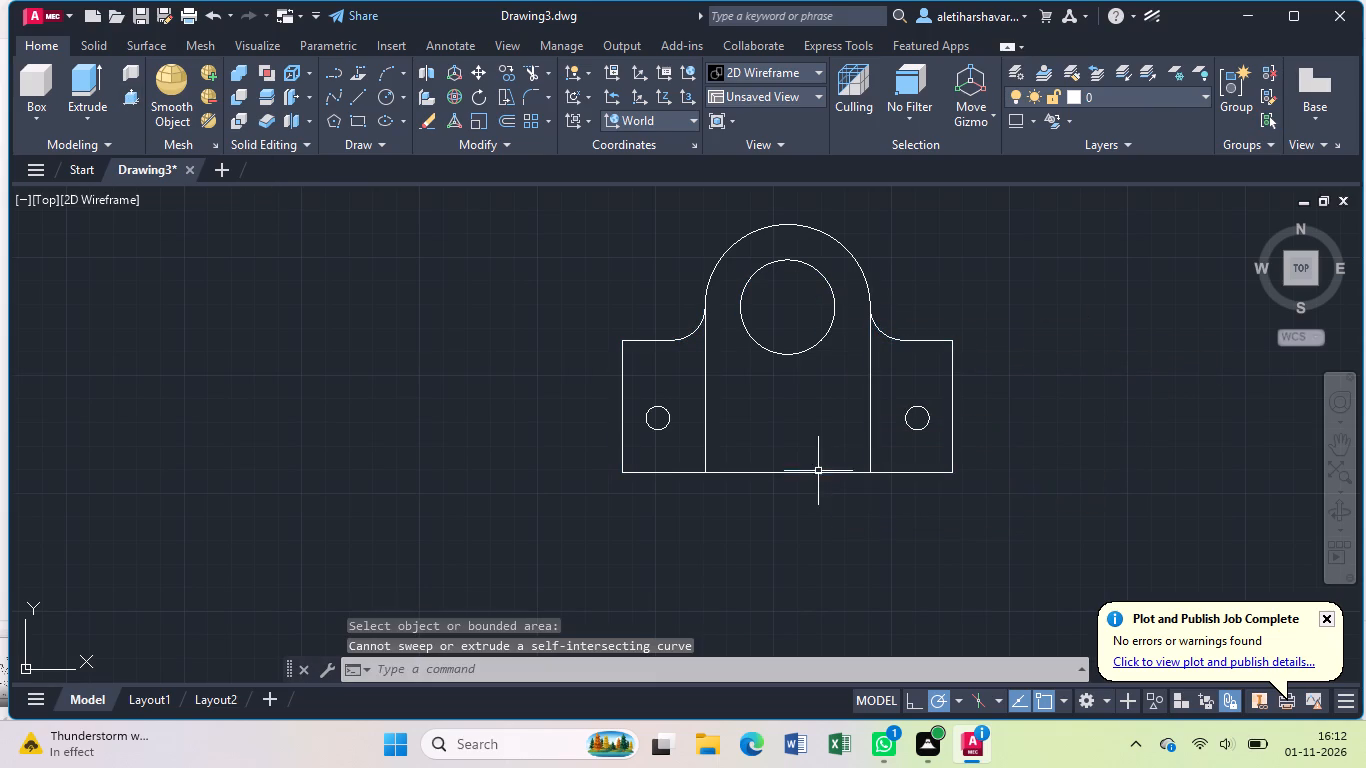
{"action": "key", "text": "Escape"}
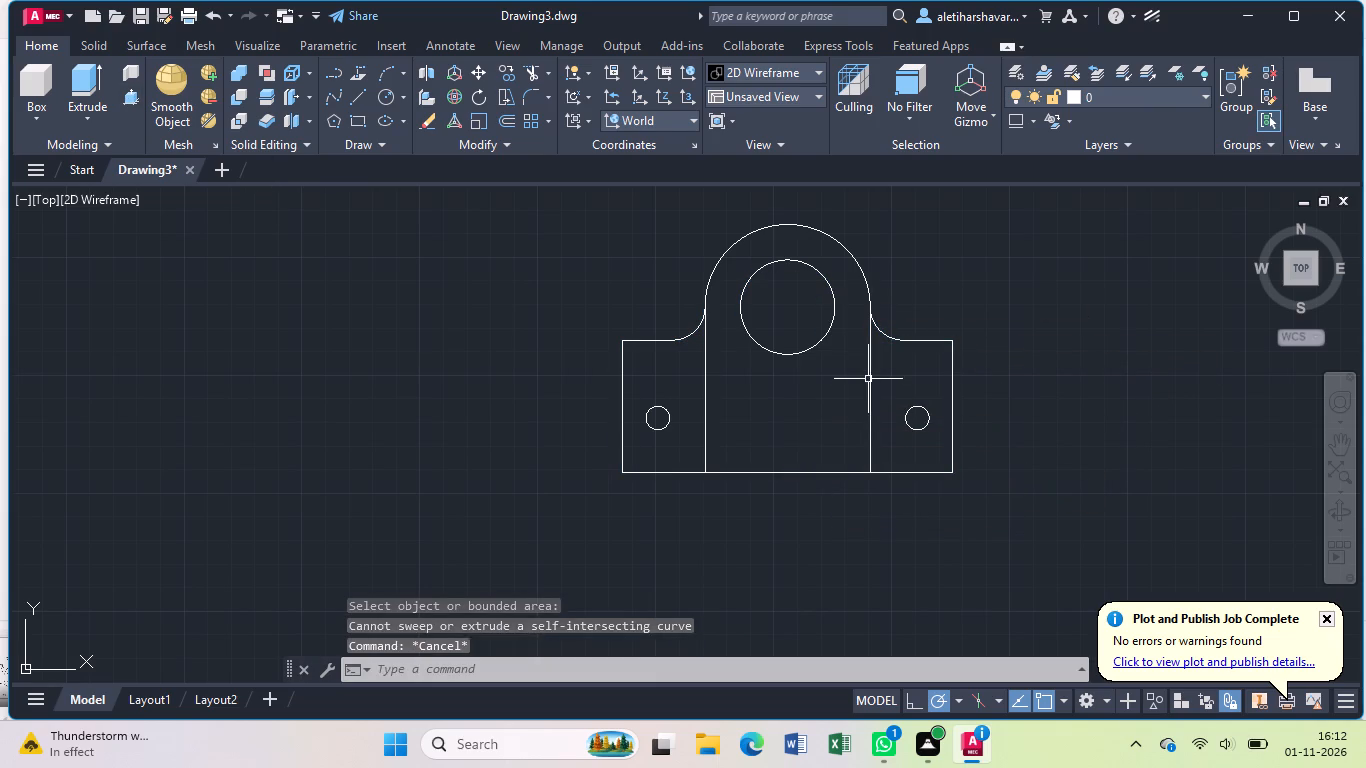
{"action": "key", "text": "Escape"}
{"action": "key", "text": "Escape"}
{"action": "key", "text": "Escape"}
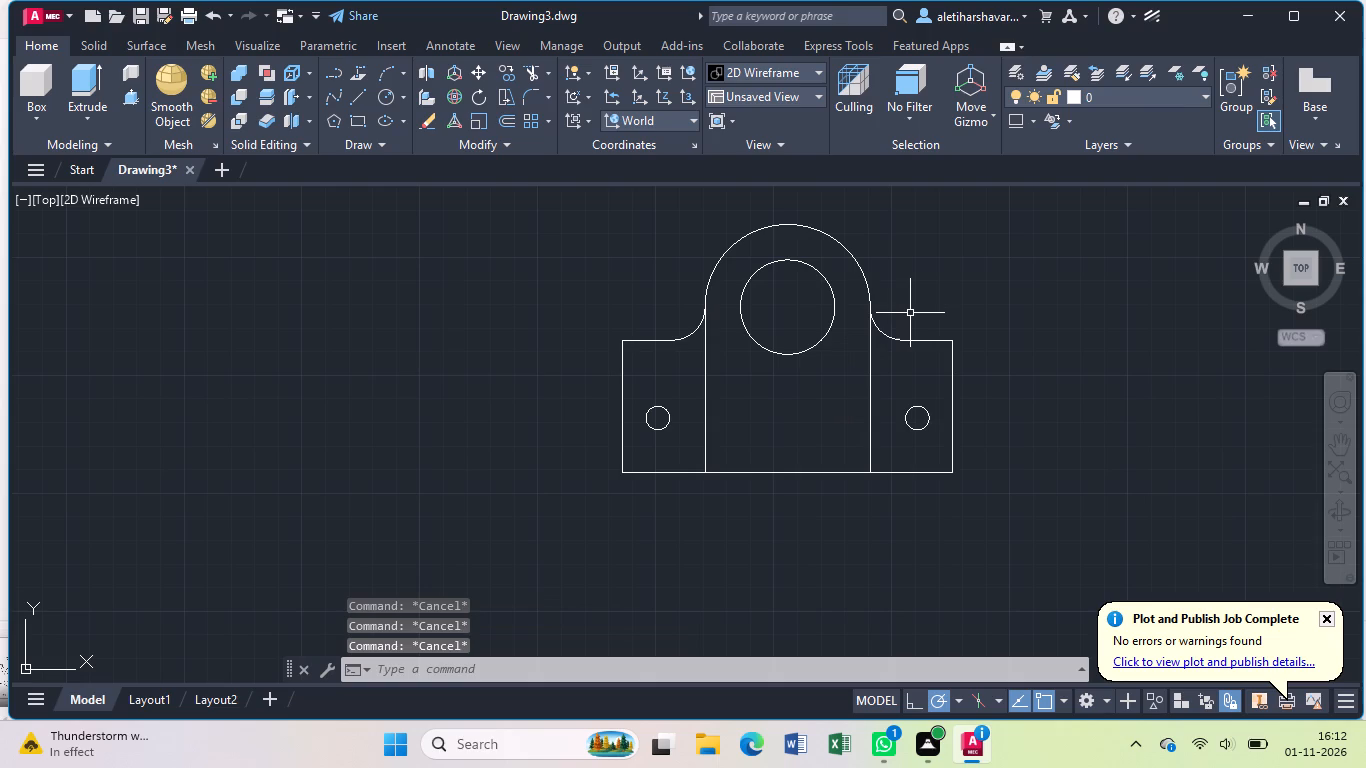
Undo the recent edits back through both small holes, their construction lines, the trims and the right-hand fillet.
{"action": "key", "text": "ctrl+z"}
{"action": "key", "text": "ctrl+z"}
{"action": "key", "text": "ctrl+z"}
{"action": "key", "text": "ctrl+z"}
{"action": "key", "text": "ctrl+z"}
{"action": "key", "text": "ctrl+z"}
{"action": "key", "text": "ctrl+z"}
{"action": "key", "text": "ctrl+z"}
{"action": "key", "text": "ctrl+z"}
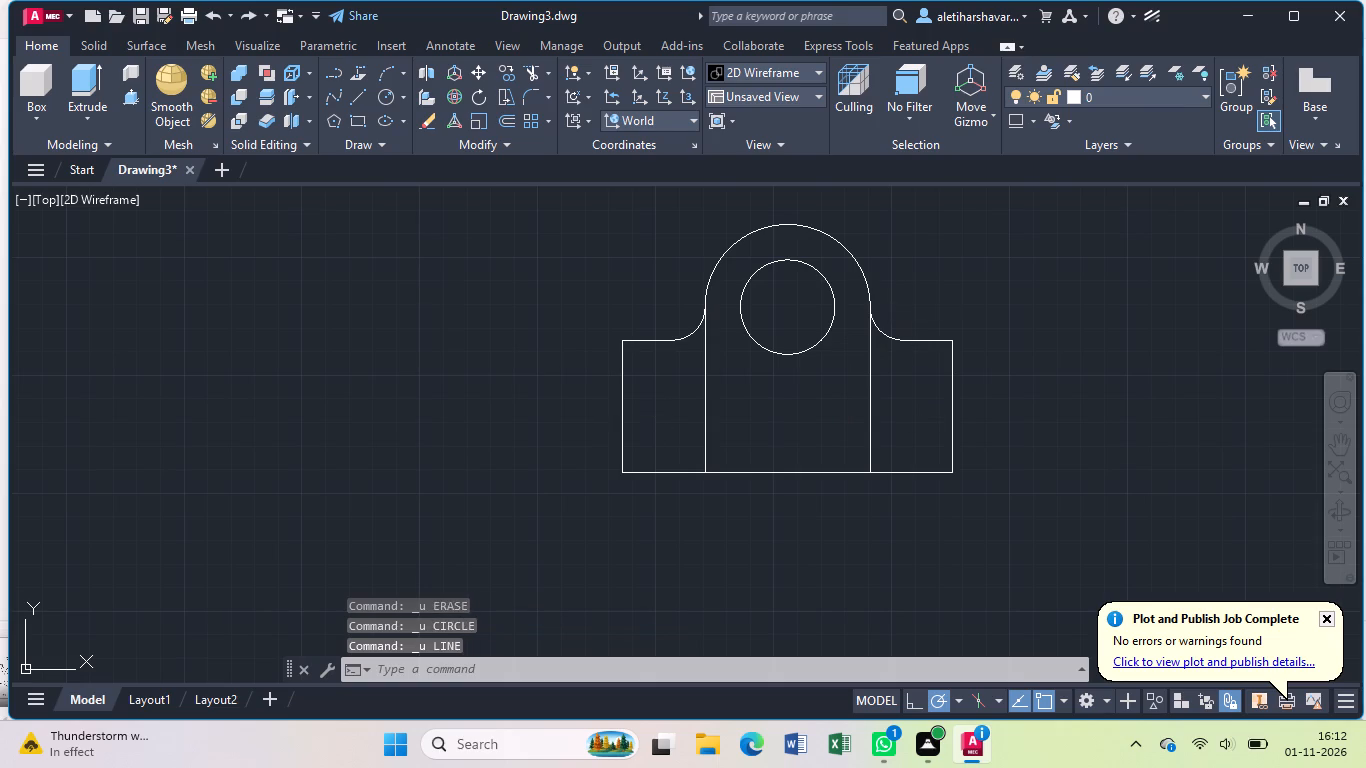
{"action": "key", "text": "ctrl+z"}
{"action": "key", "text": "ctrl+z"}
{"action": "key", "text": "ctrl+z"}
{"action": "key", "text": "ctrl+z"}
Trim the base's top edge between the upright's vertical lines, its stub under the left fillet, and the short line at the large circle's centre.
{"action": "scroll", "coordinate": [921, 422], "scroll_direction": "down", "scroll_amount": 1}
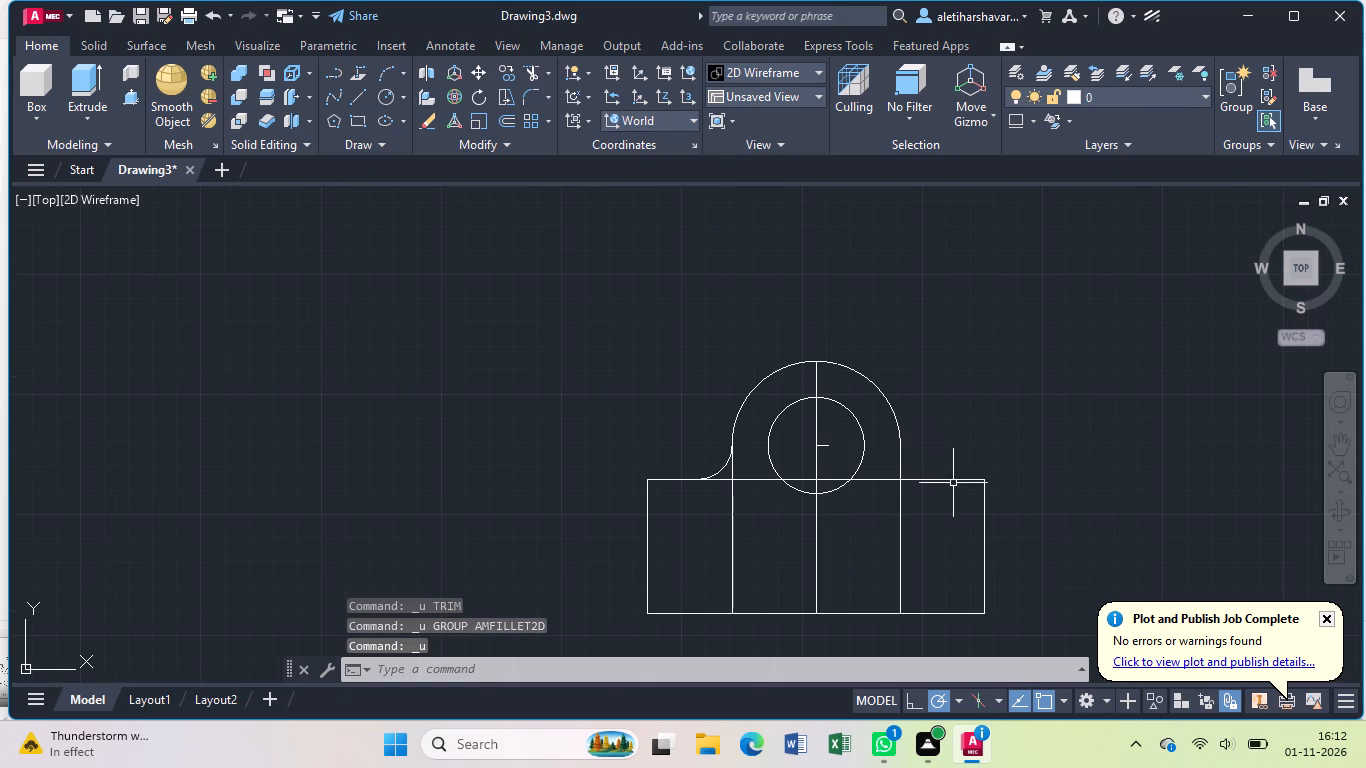
{"action": "middle_click_drag", "start_coordinate": [949, 514], "coordinate": [920, 350]}
{"action": "scroll", "coordinate": [727, 295], "scroll_direction": "up", "scroll_amount": 1}
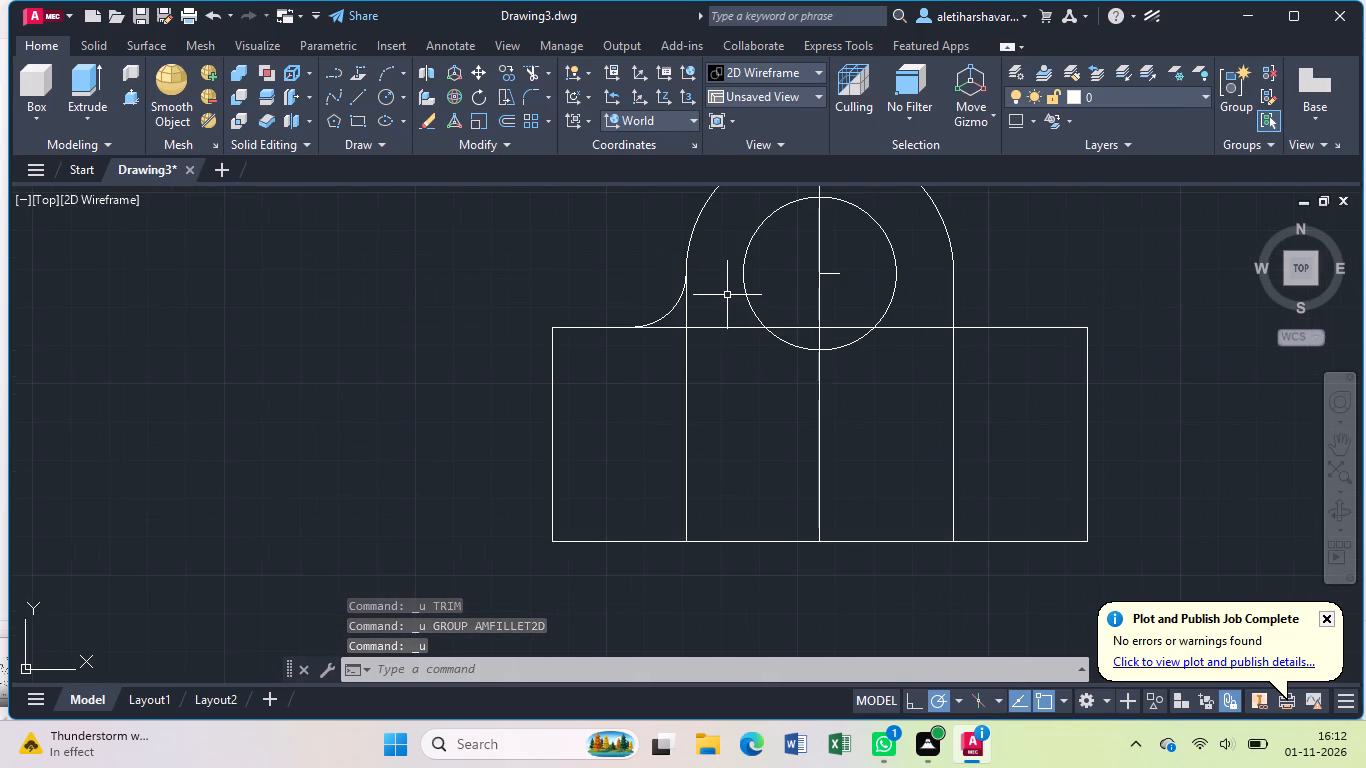
{"action": "type", "text": "tr"}
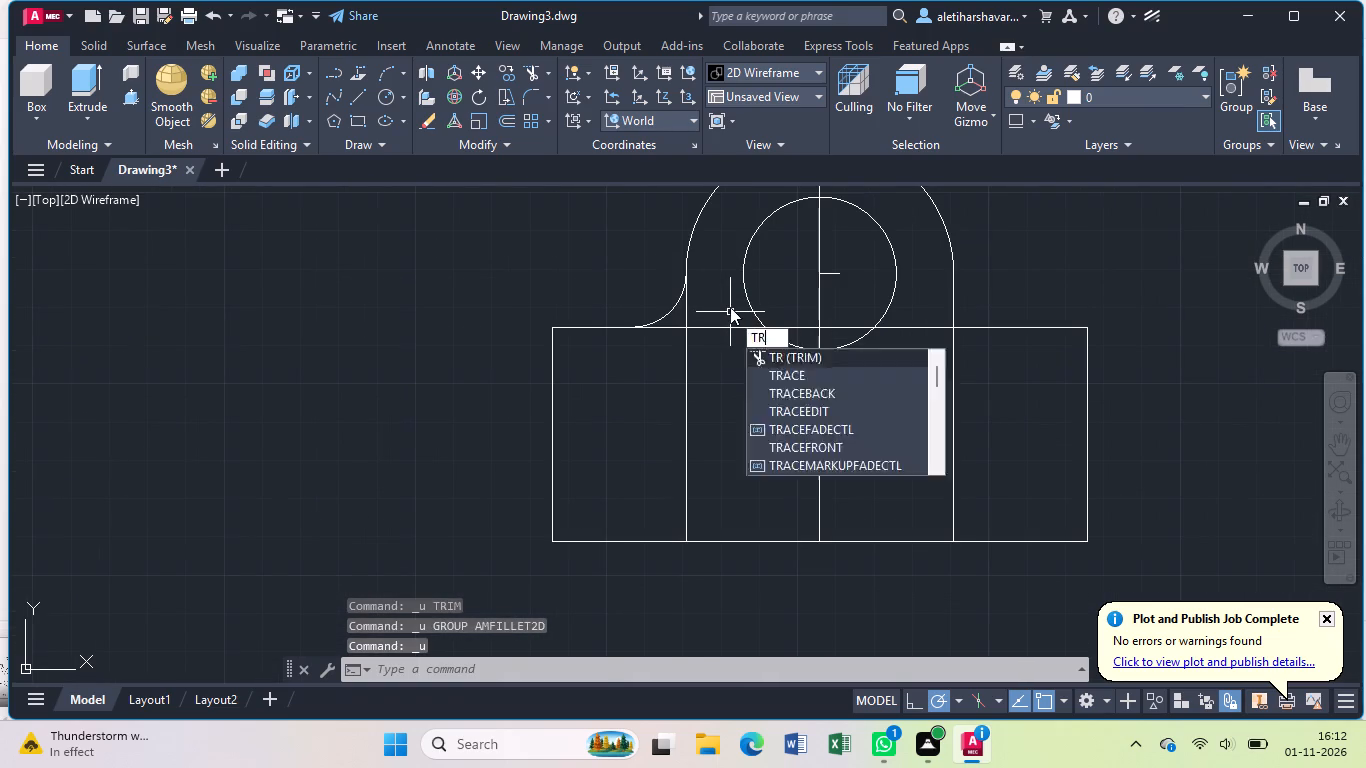
{"action": "key", "text": "Return"}
{"action": "left_click", "coordinate": [711, 328]}
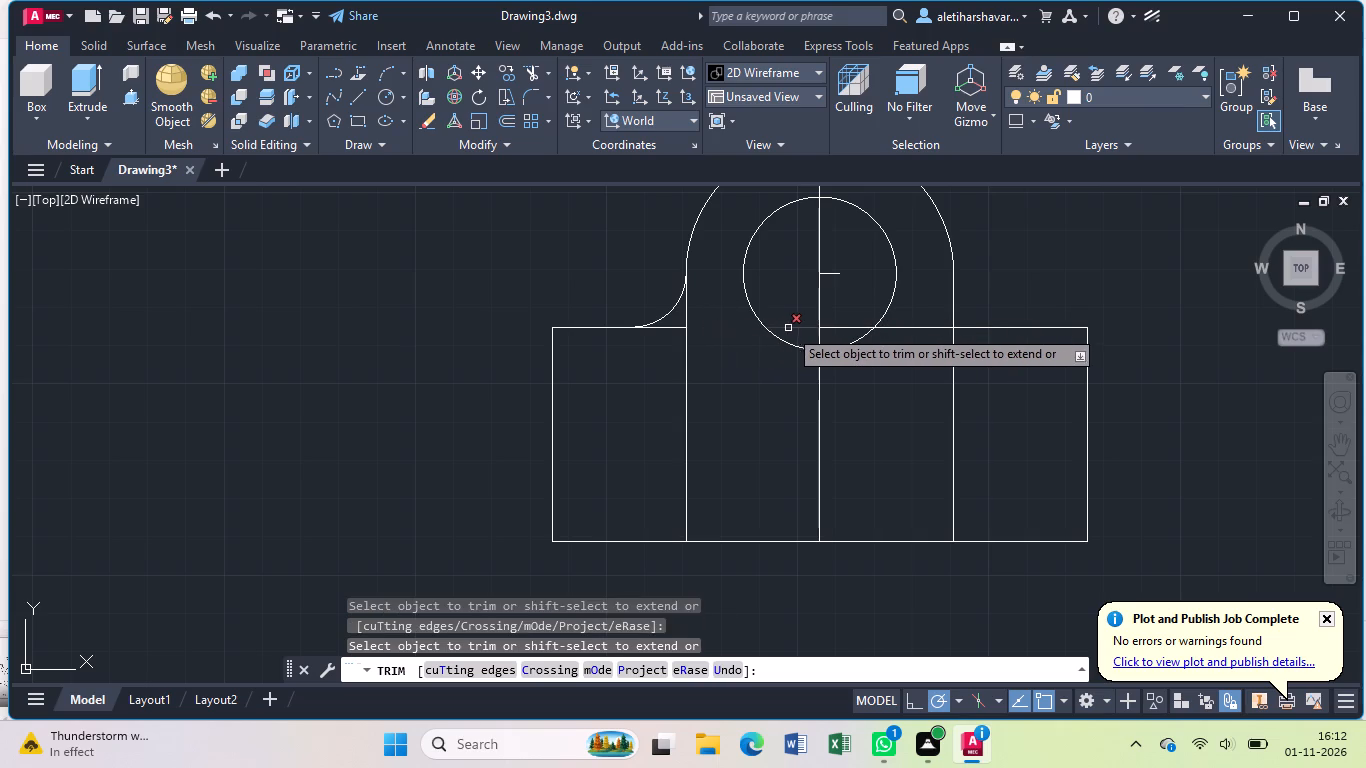
{"action": "left_click", "coordinate": [788, 328]}
{"action": "left_click", "coordinate": [837, 326]}
{"action": "left_click", "coordinate": [889, 327]}
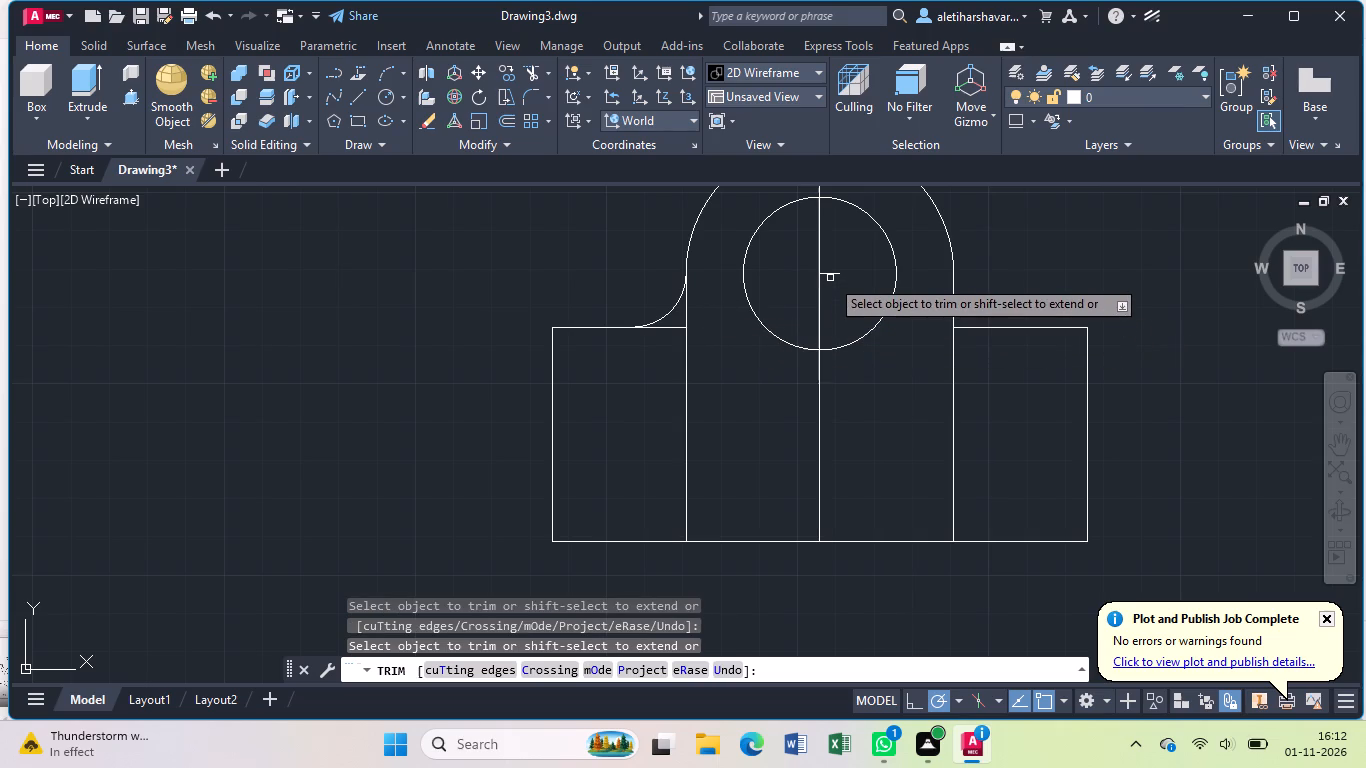
{"action": "left_click", "coordinate": [830, 274]}
{"action": "left_click", "coordinate": [678, 329]}
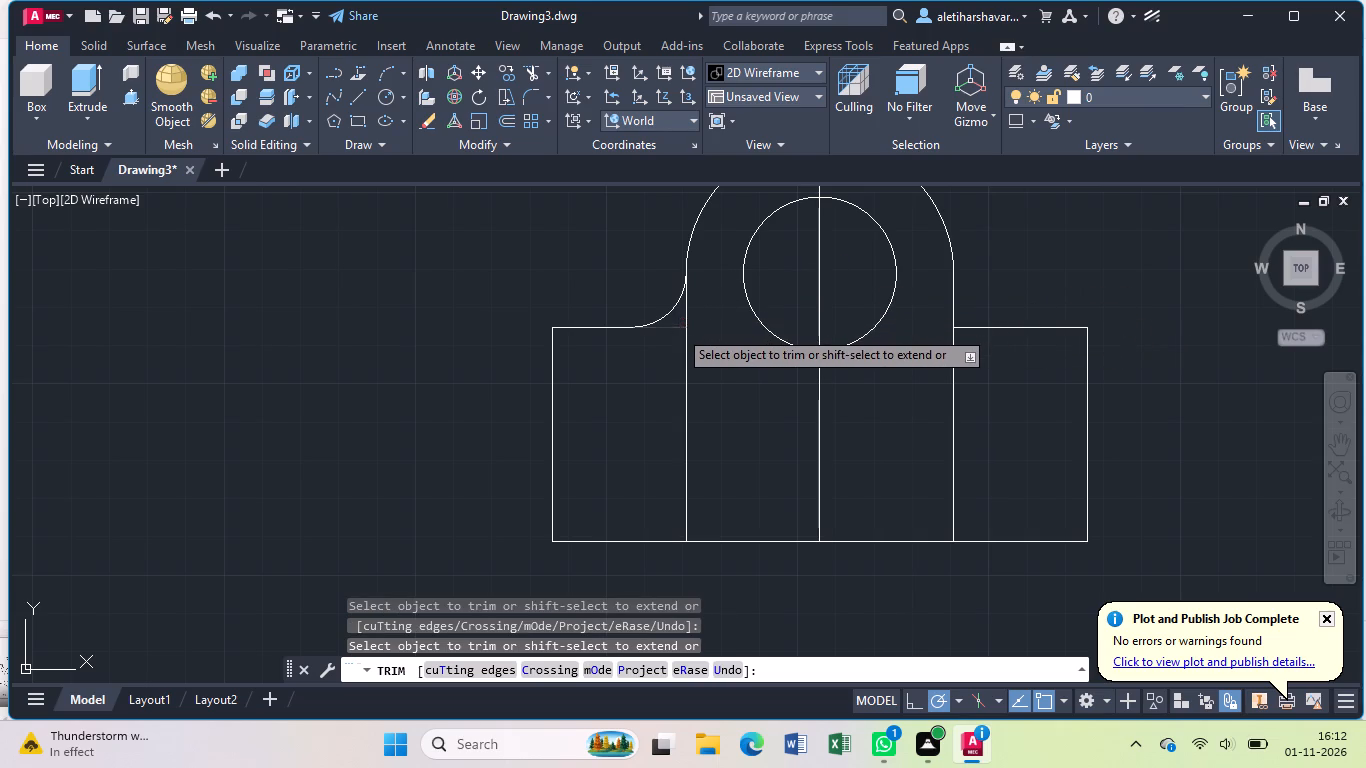
Trim away the vertical centre line above, inside and below the large circle.
{"action": "scroll", "coordinate": [694, 324], "scroll_direction": "down", "scroll_amount": 1}
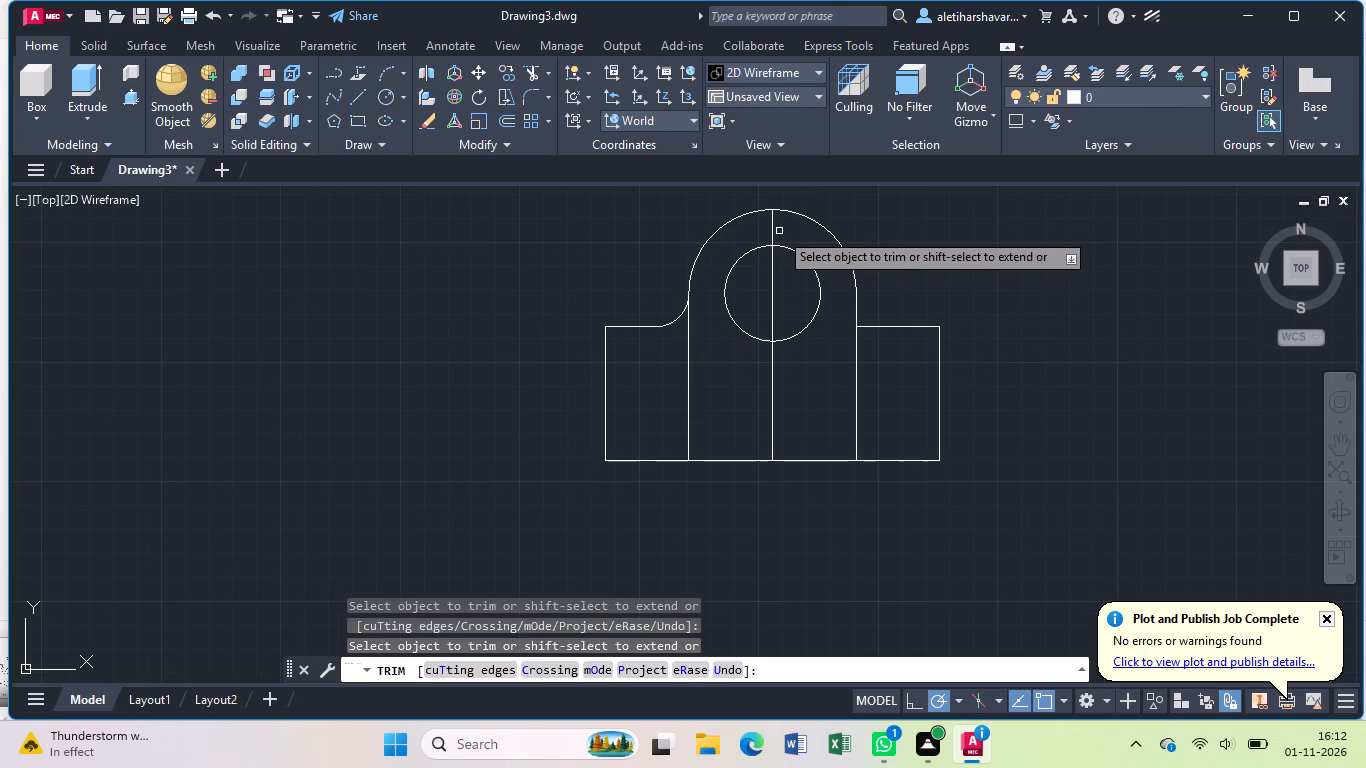
{"action": "triple_click", "coordinate": [774, 230]}
{"action": "left_click", "coordinate": [772, 228]}
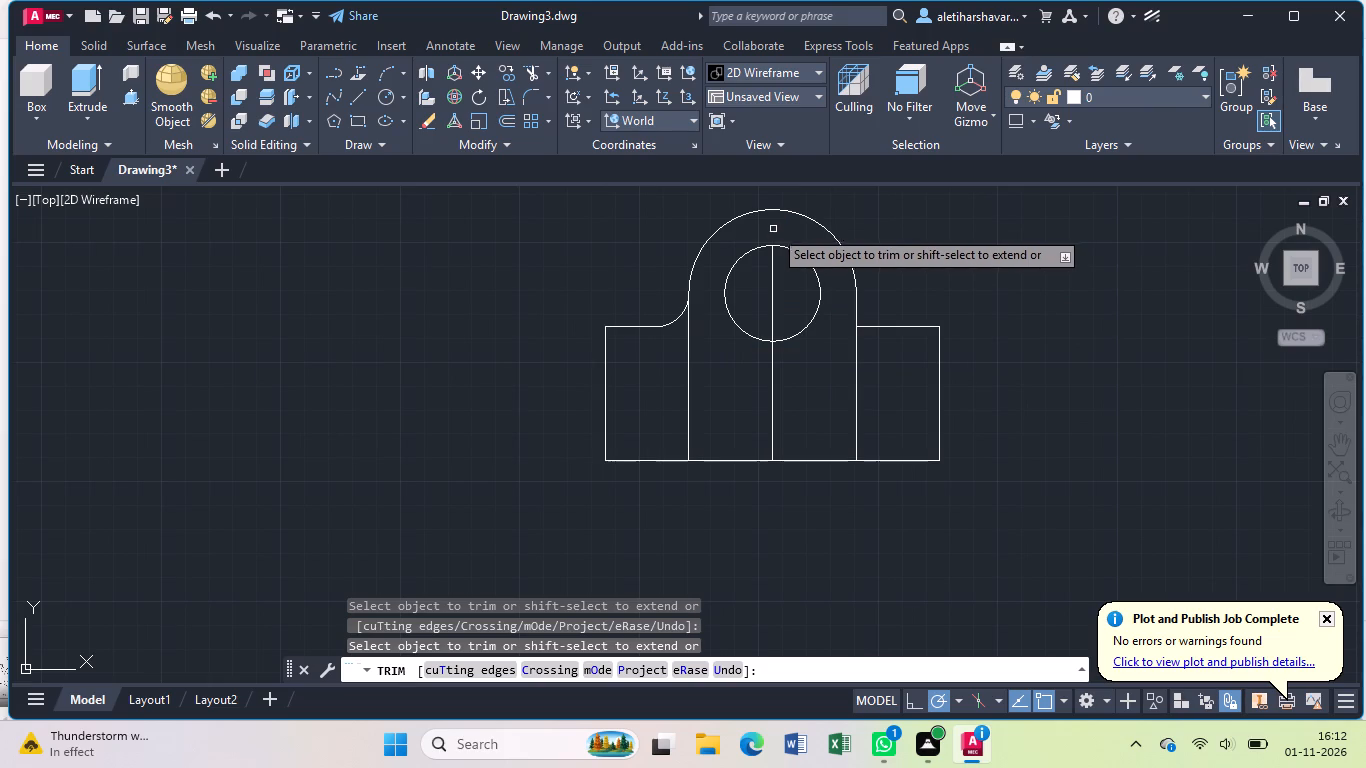
{"action": "triple_click", "coordinate": [775, 261]}
{"action": "left_click", "coordinate": [774, 262]}
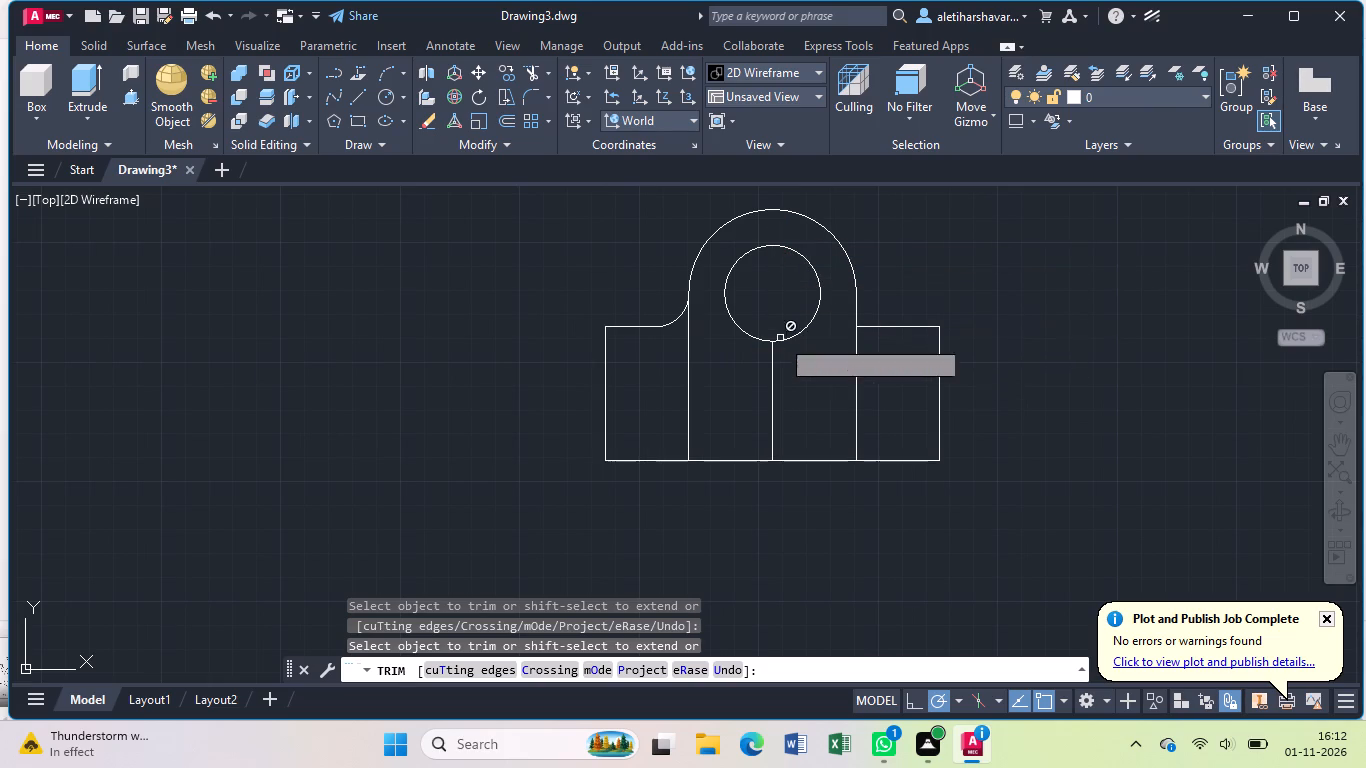
{"action": "left_click", "coordinate": [773, 369]}
{"action": "left_click", "coordinate": [773, 369]}
{"action": "left_click", "coordinate": [783, 396]}
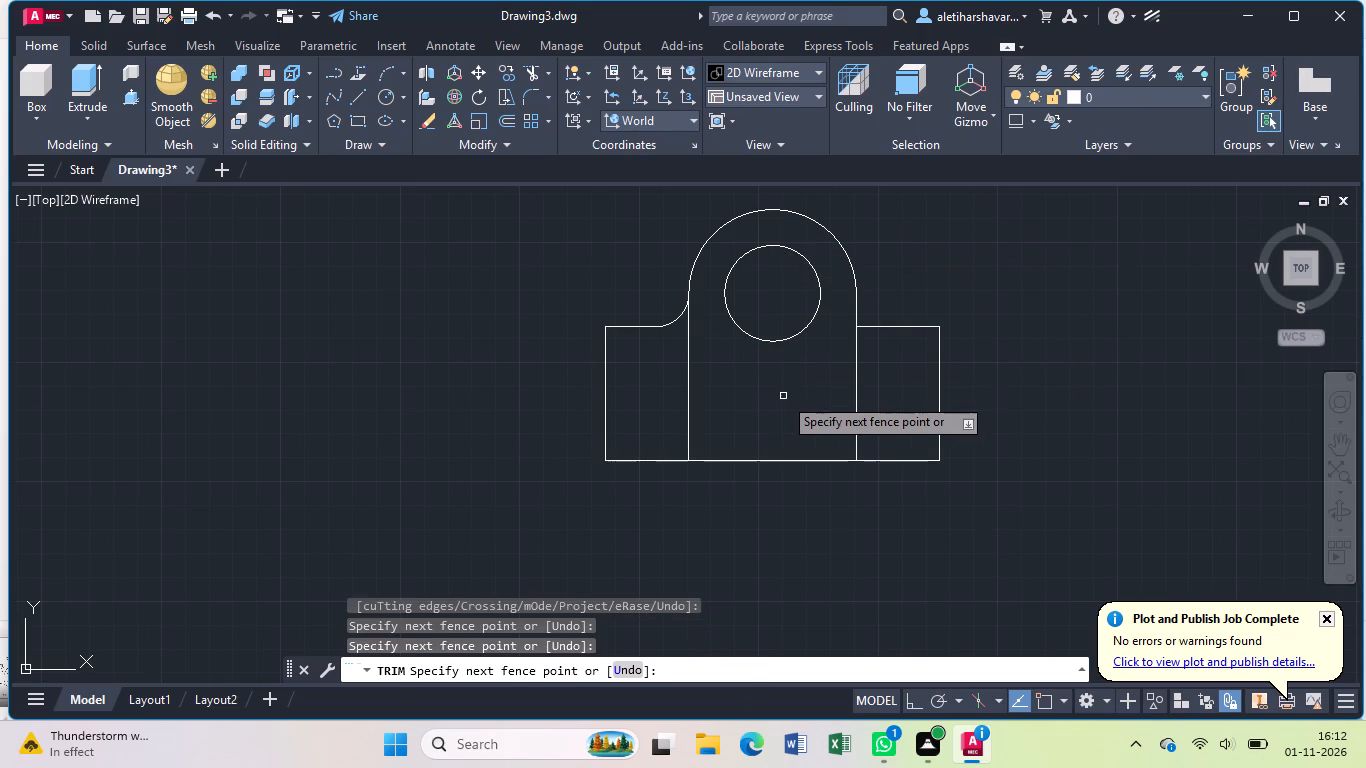
{"action": "key", "text": "Escape"}
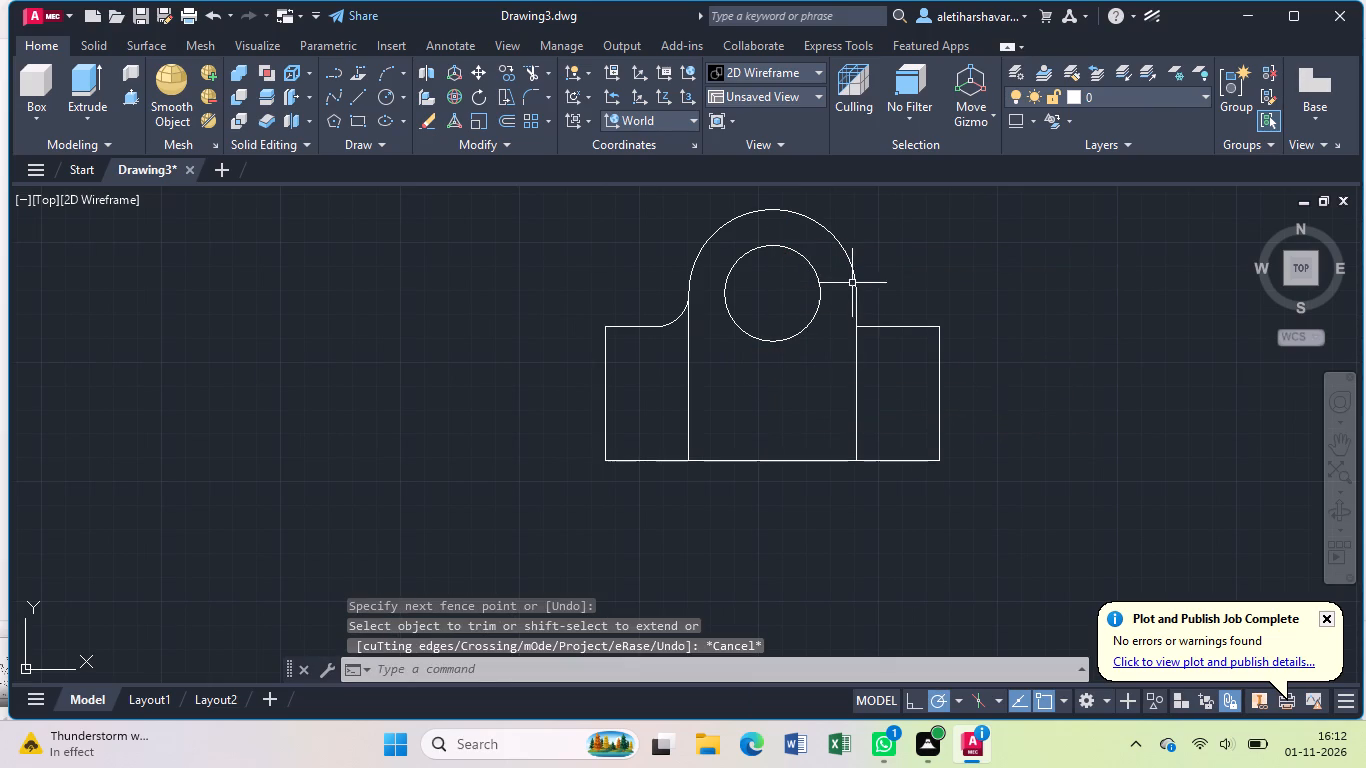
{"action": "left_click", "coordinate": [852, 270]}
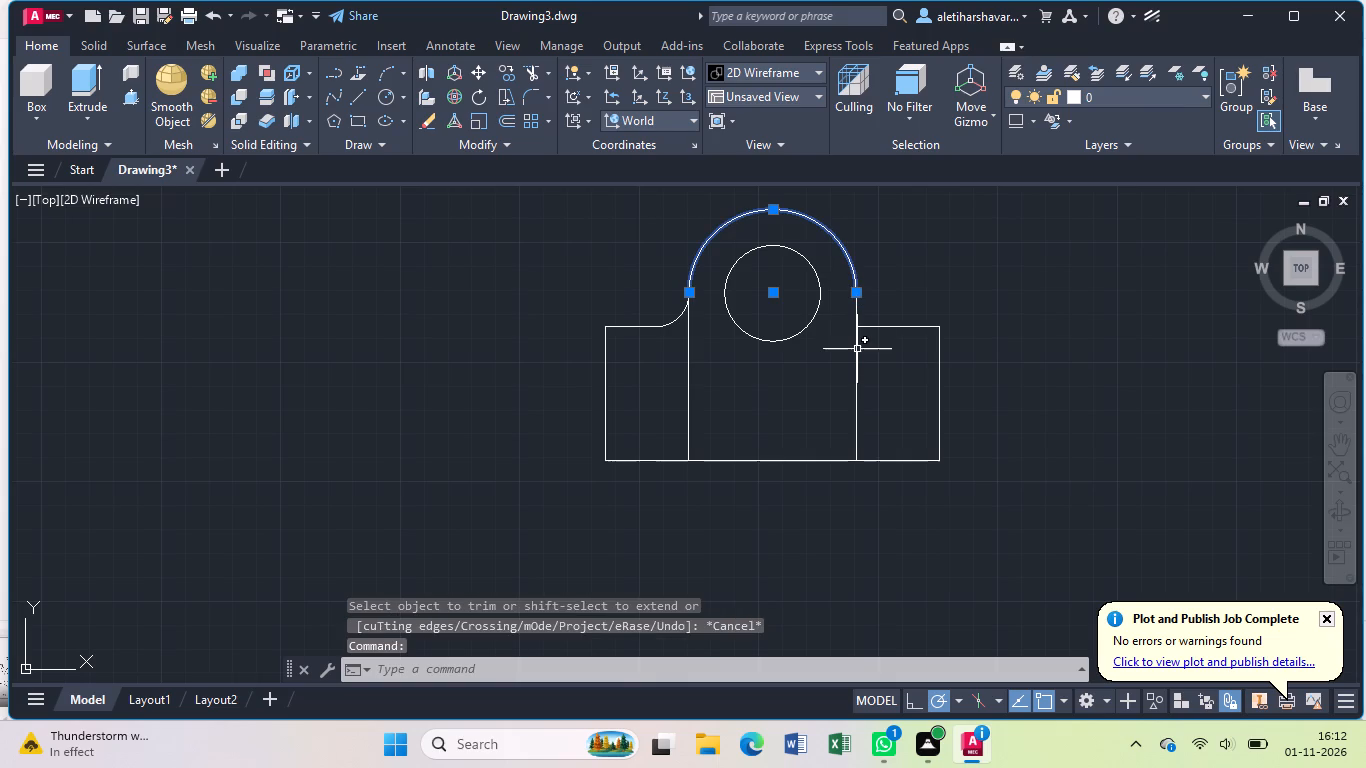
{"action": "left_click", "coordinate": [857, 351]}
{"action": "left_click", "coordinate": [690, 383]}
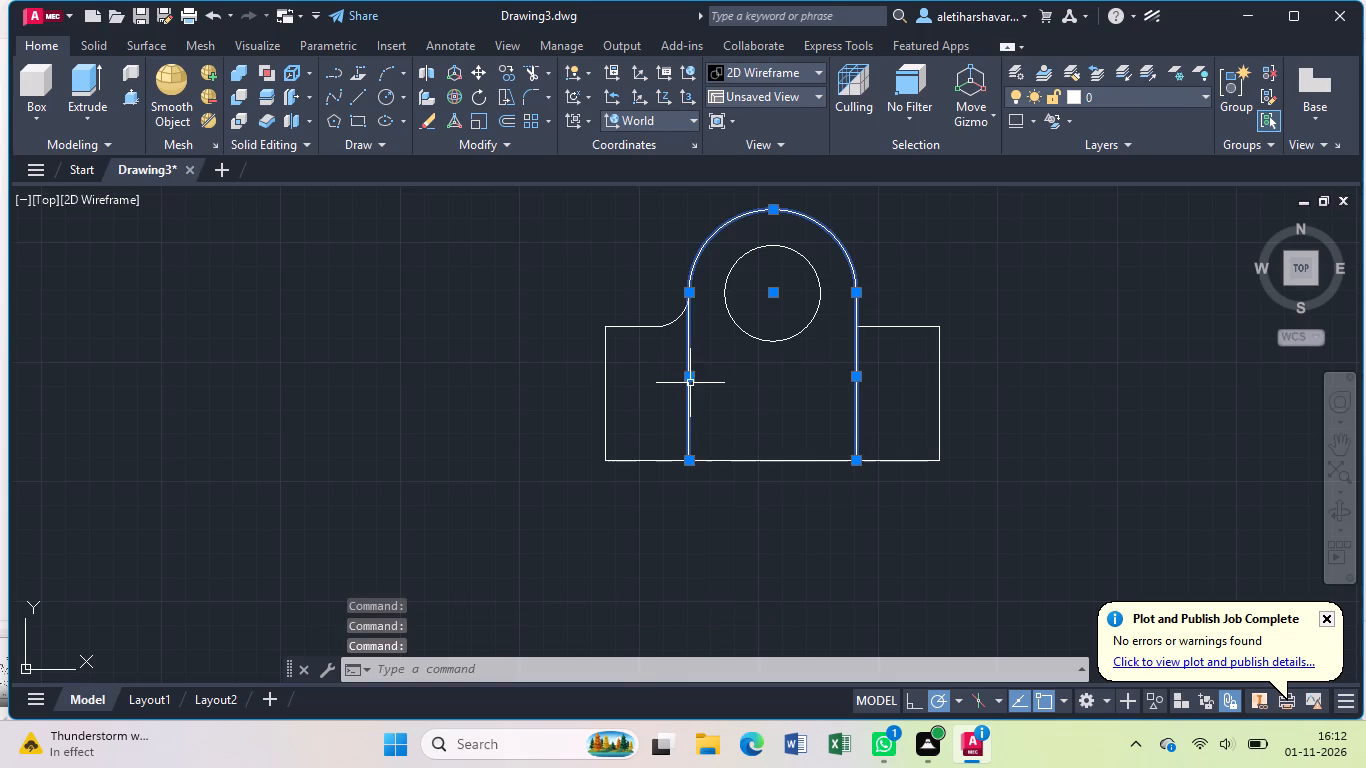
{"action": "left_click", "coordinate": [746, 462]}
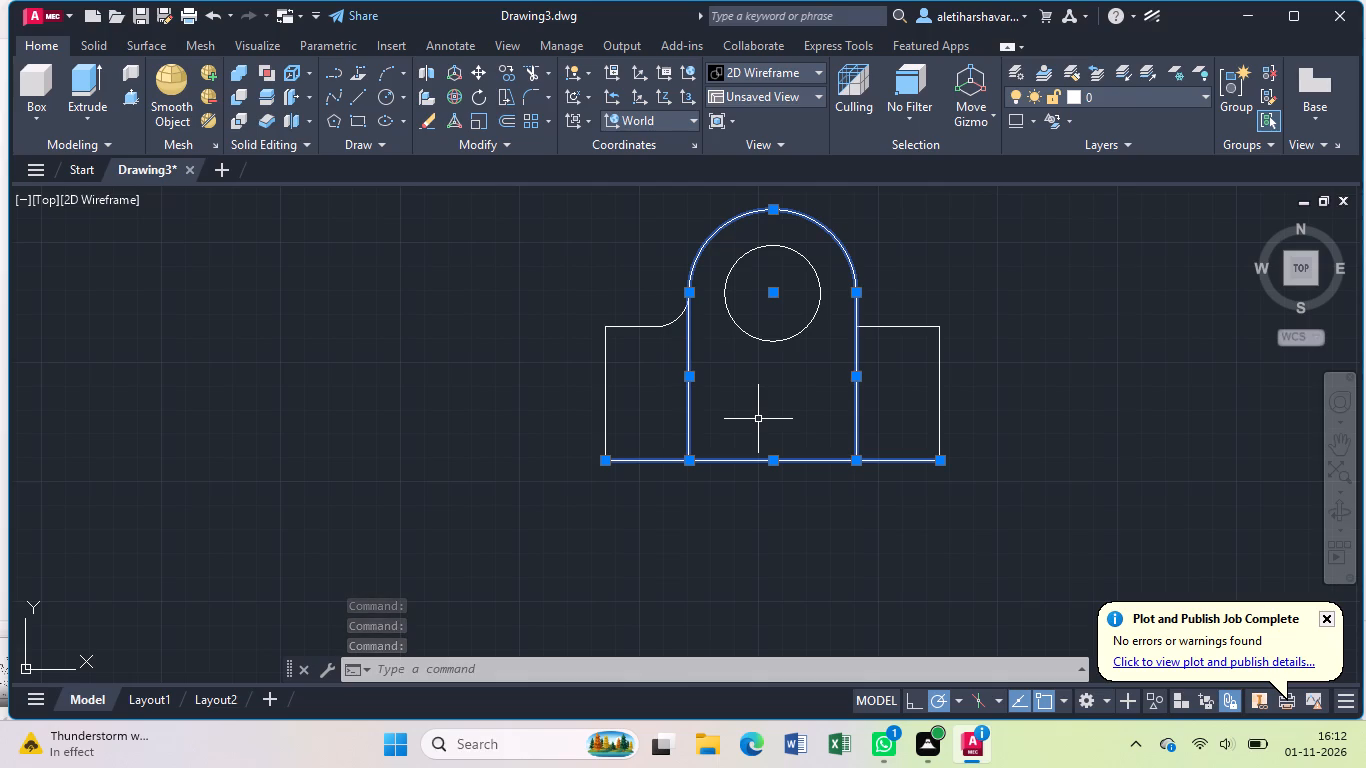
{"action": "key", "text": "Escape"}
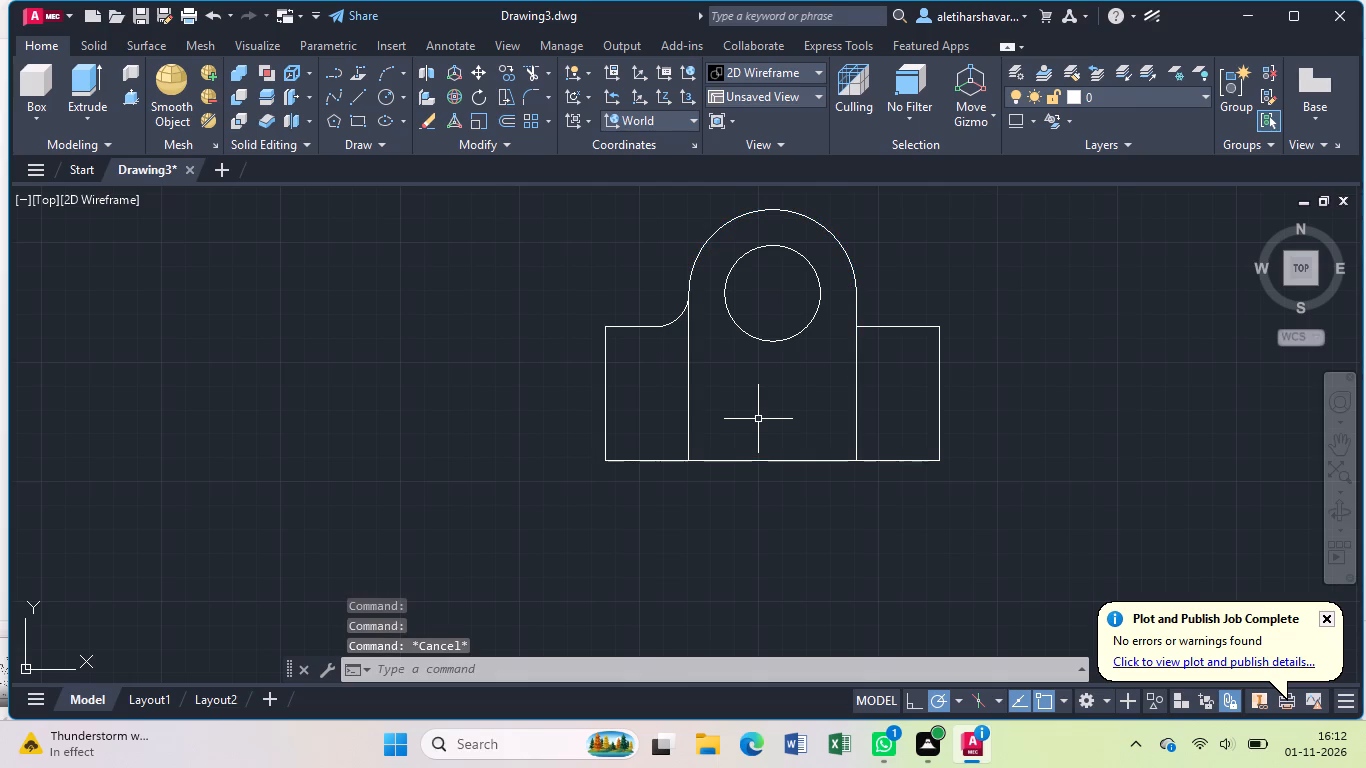
Draw a line along the base's bottom edge between the lower ends of the upright's two vertical lines.
{"action": "key", "text": "l"}
{"action": "key", "text": "Return"}
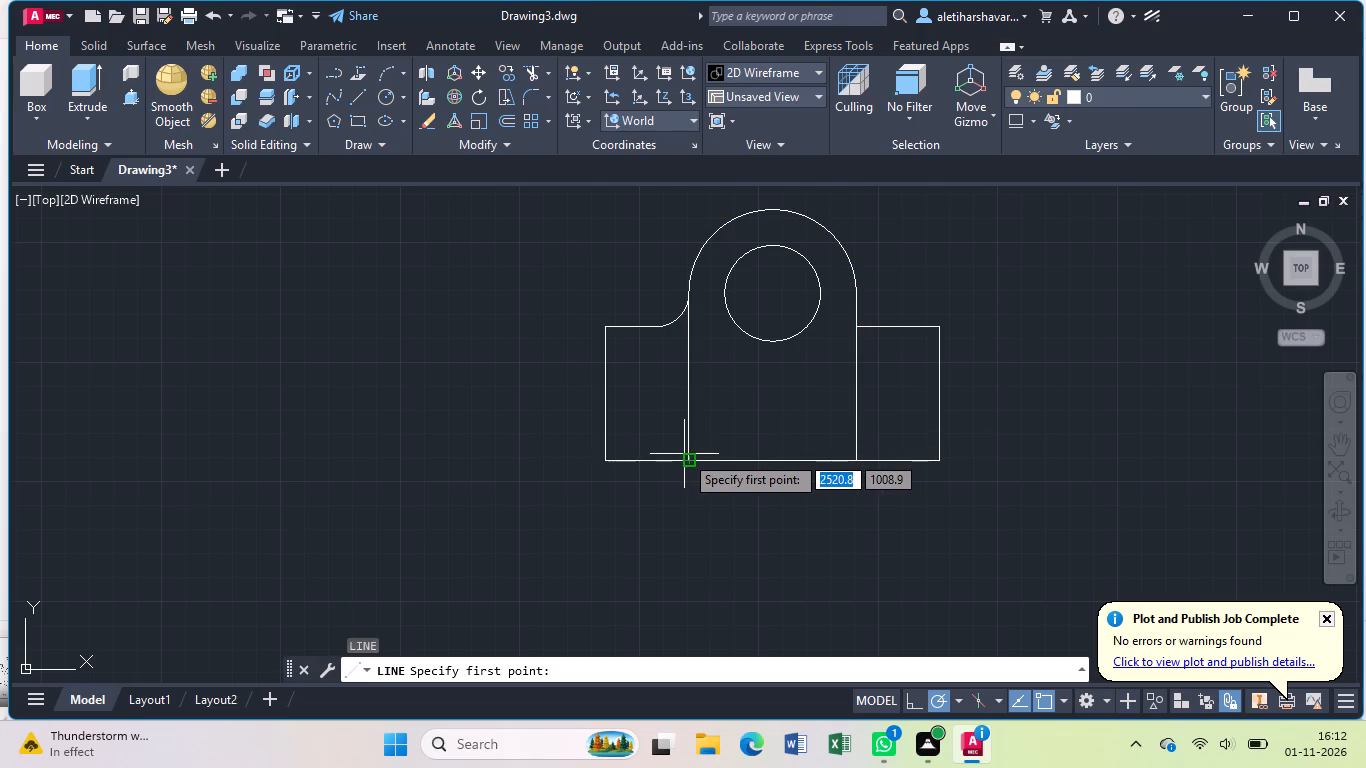
{"action": "left_click", "coordinate": [683, 461]}
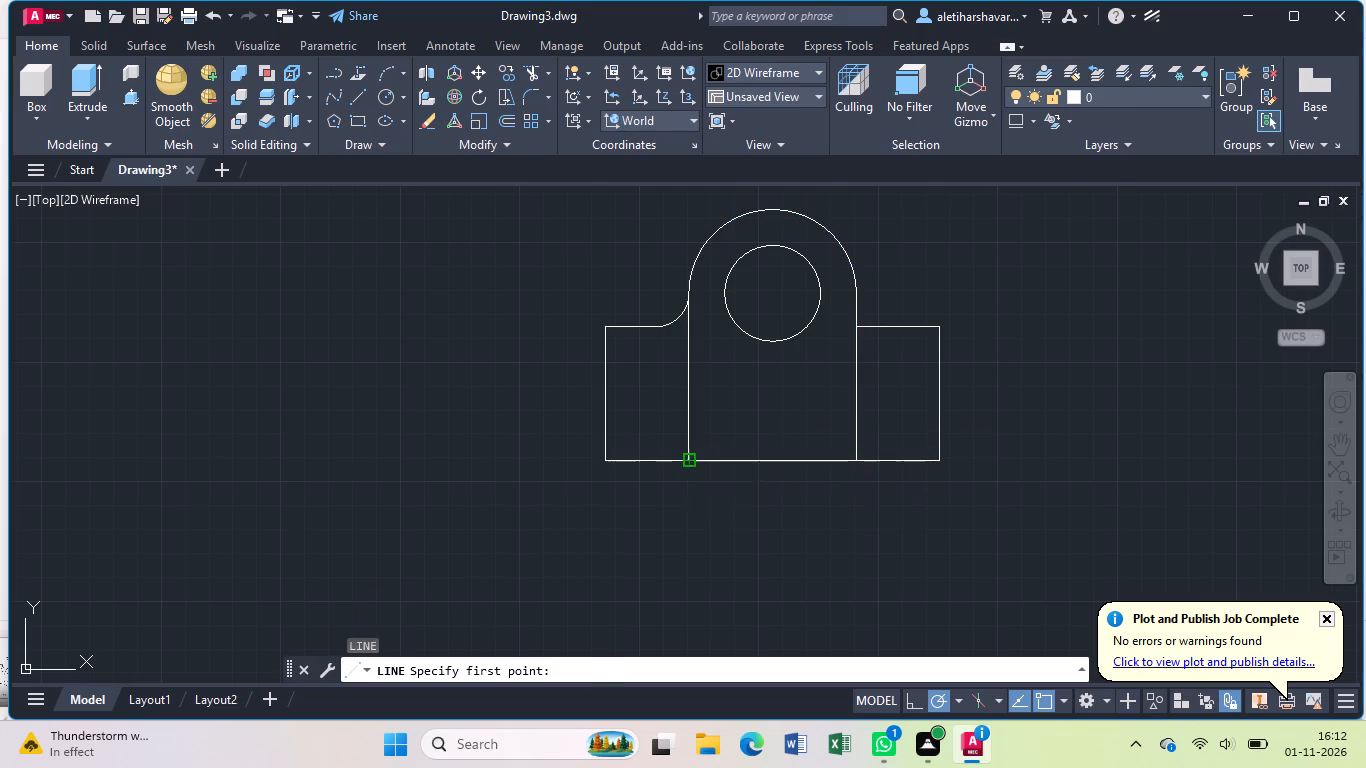
{"action": "left_click", "coordinate": [855, 459]}
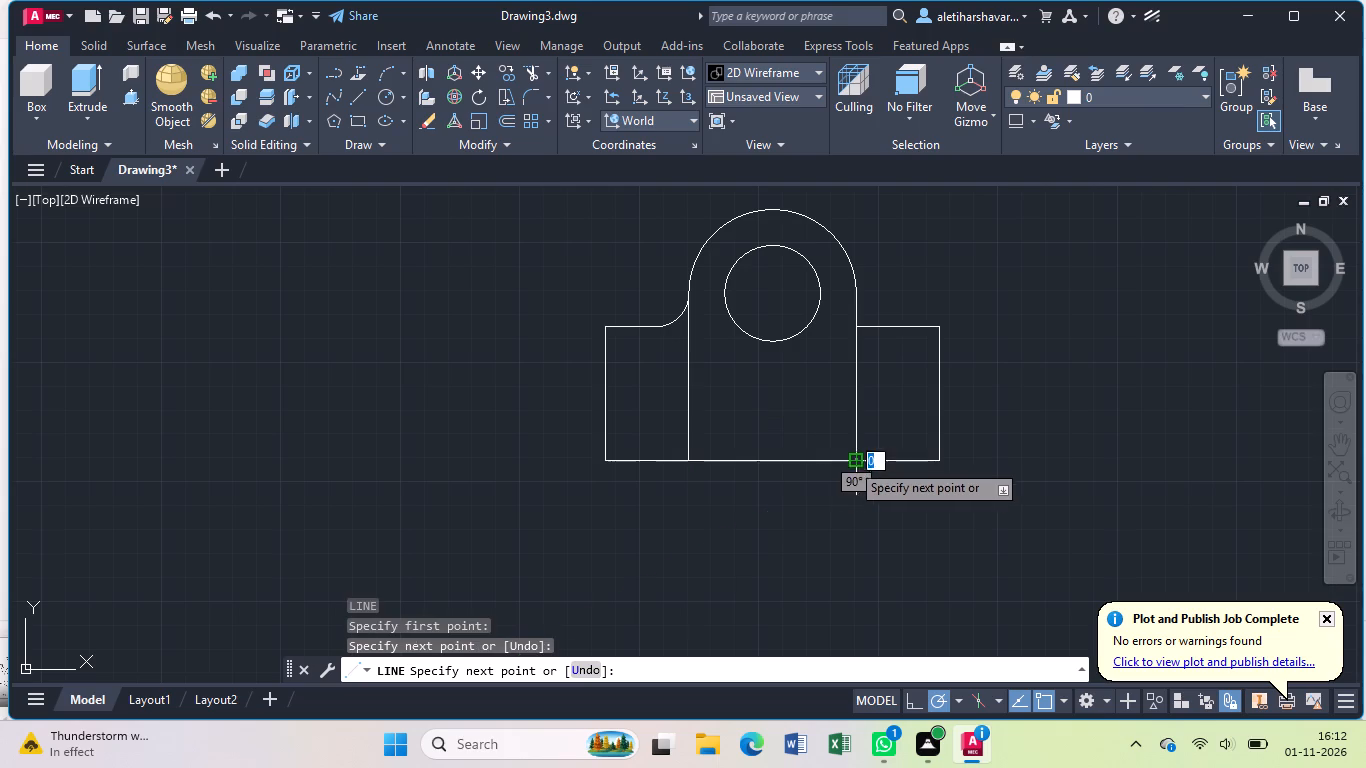
{"action": "key", "text": "Escape"}
{"action": "left_click", "coordinate": [779, 465]}
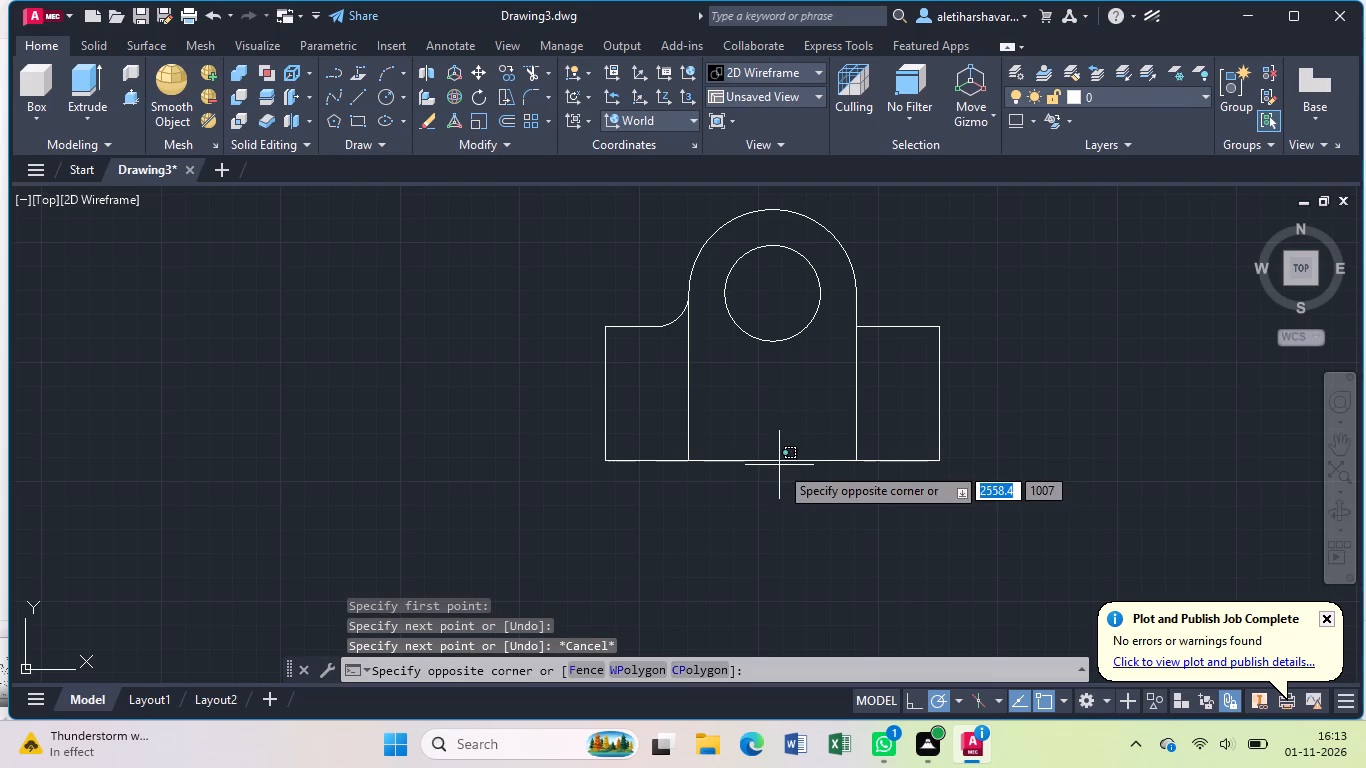
{"action": "left_click", "coordinate": [780, 461]}
{"action": "left_click", "coordinate": [781, 461]}
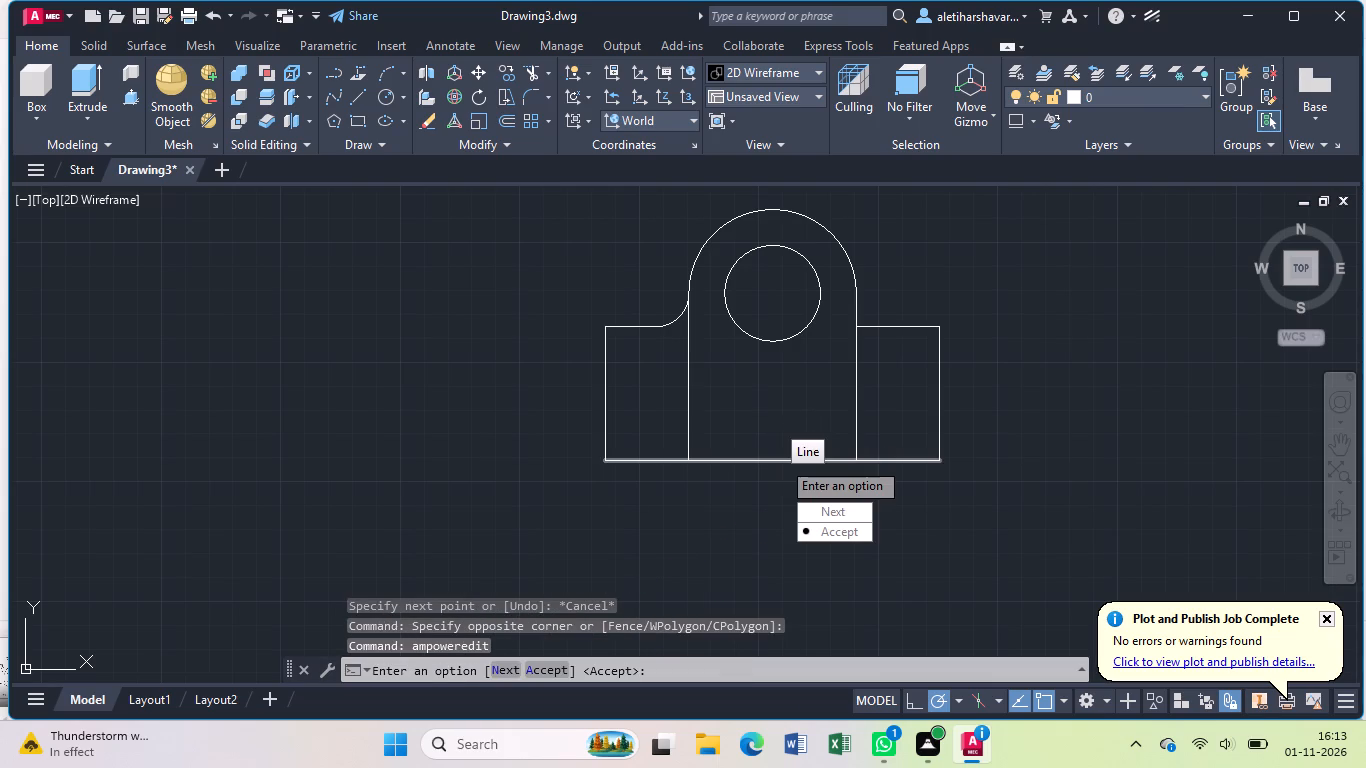
{"action": "key", "text": "Escape"}
Join the new bottom line, the upright's two vertical lines and its top arc into one polyline.
{"action": "left_click", "coordinate": [751, 458]}
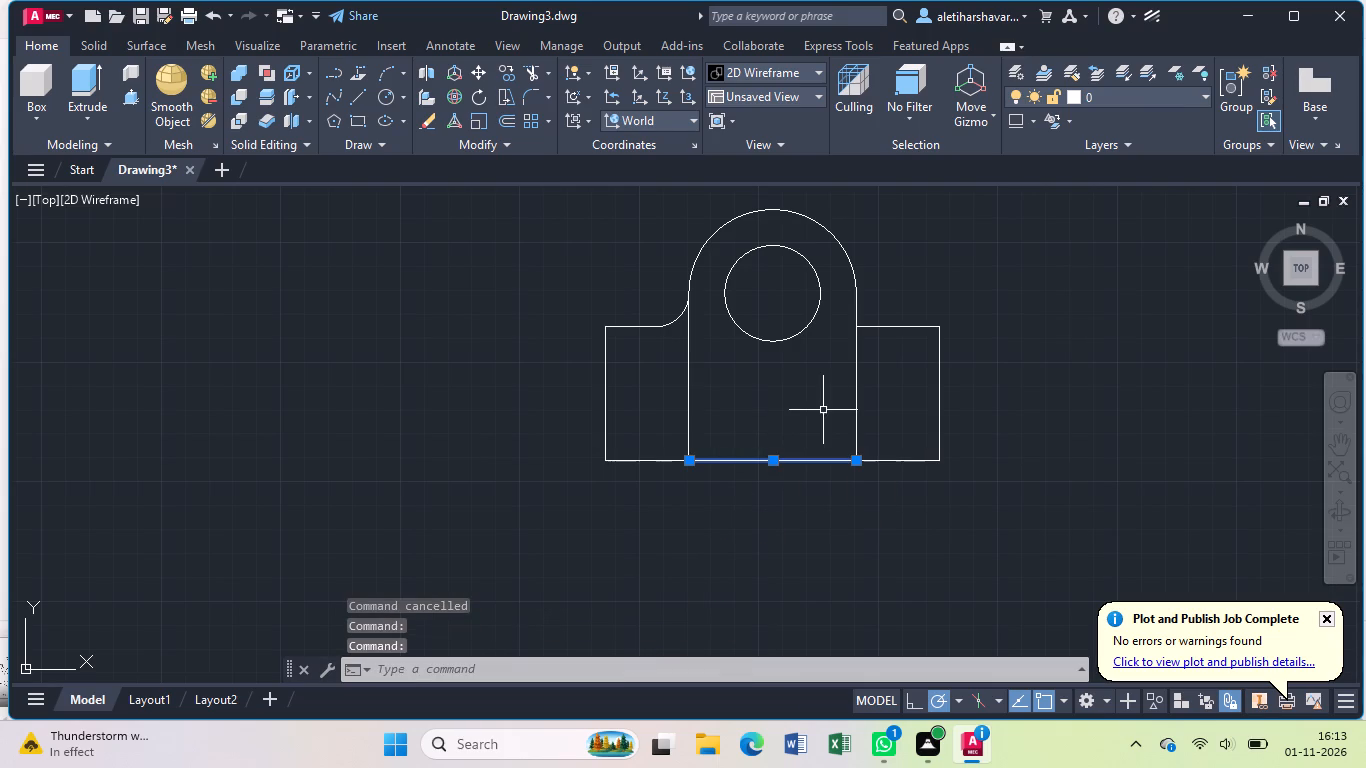
{"action": "left_click", "coordinate": [855, 386]}
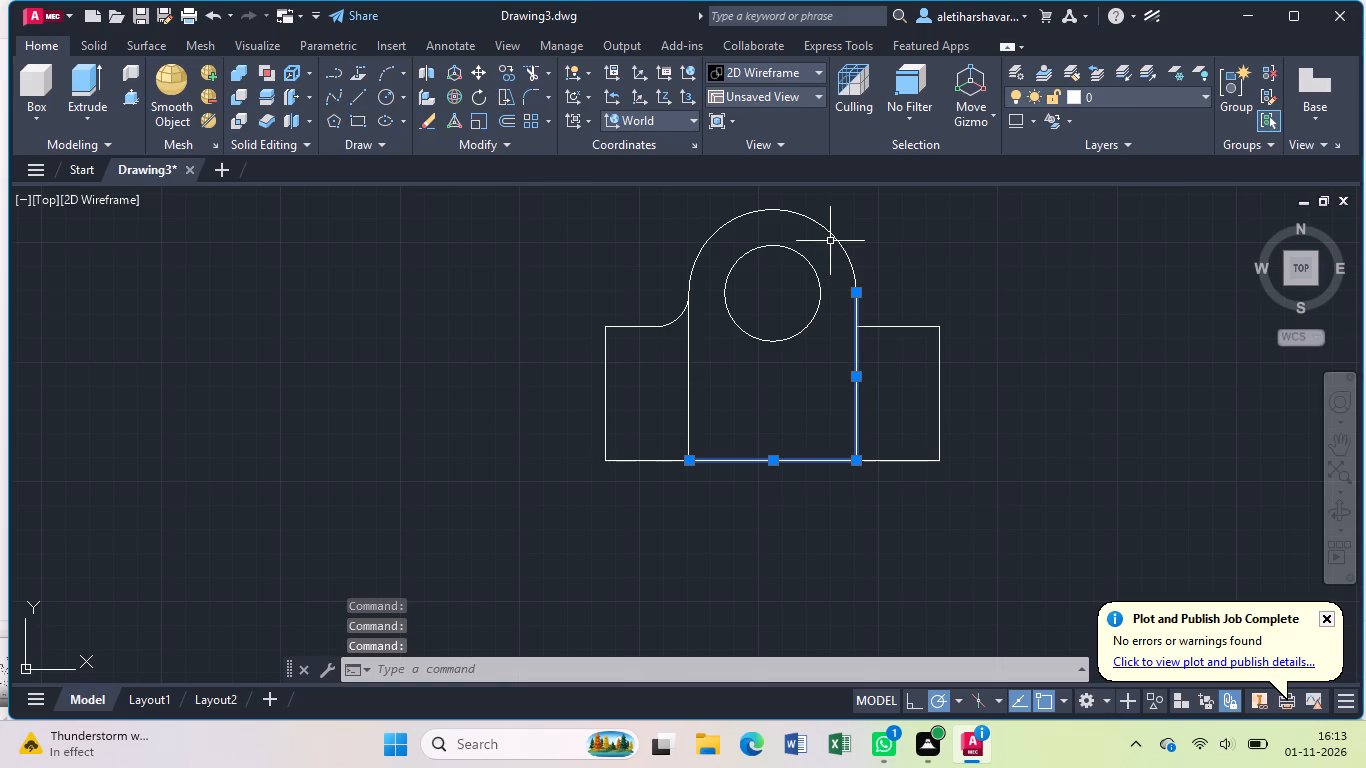
{"action": "left_click", "coordinate": [833, 235]}
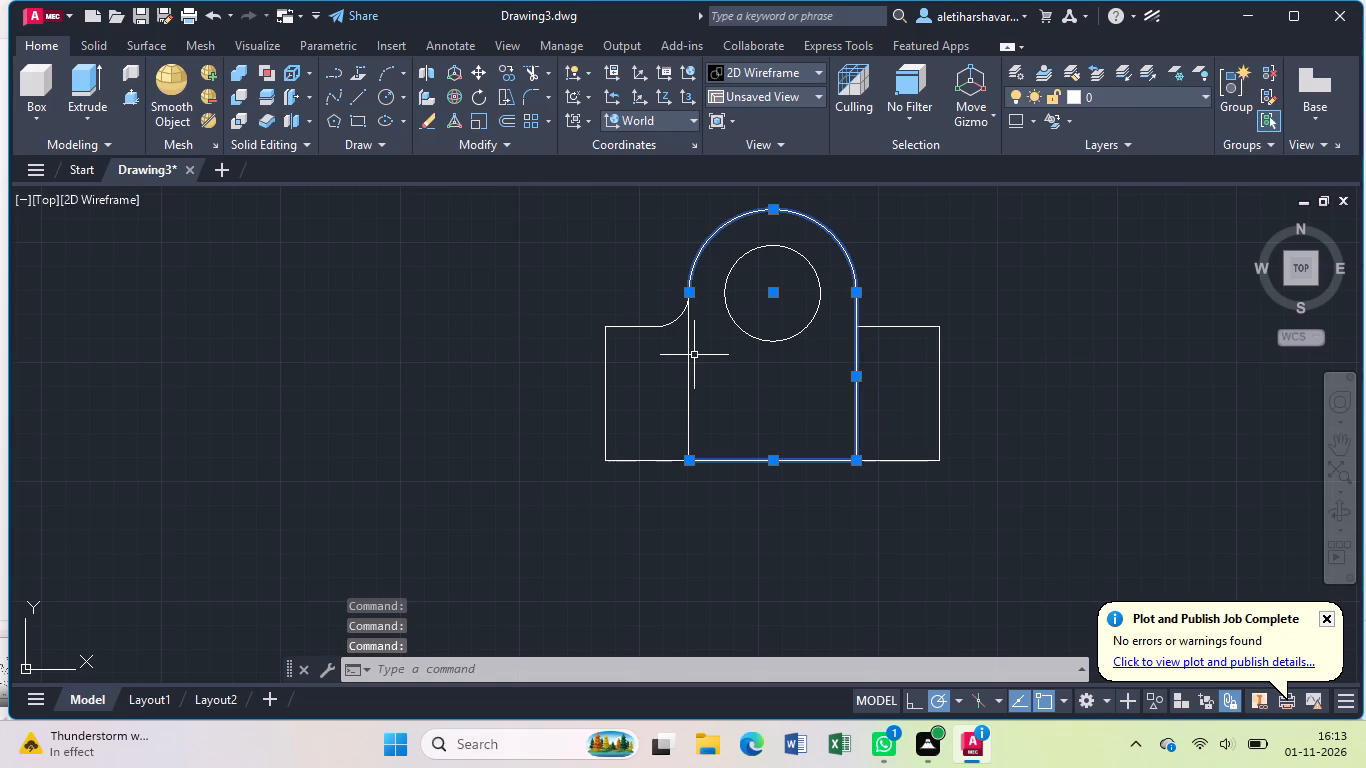
{"action": "left_click", "coordinate": [691, 366]}
{"action": "key", "text": "j"}
{"action": "key", "text": "Return"}
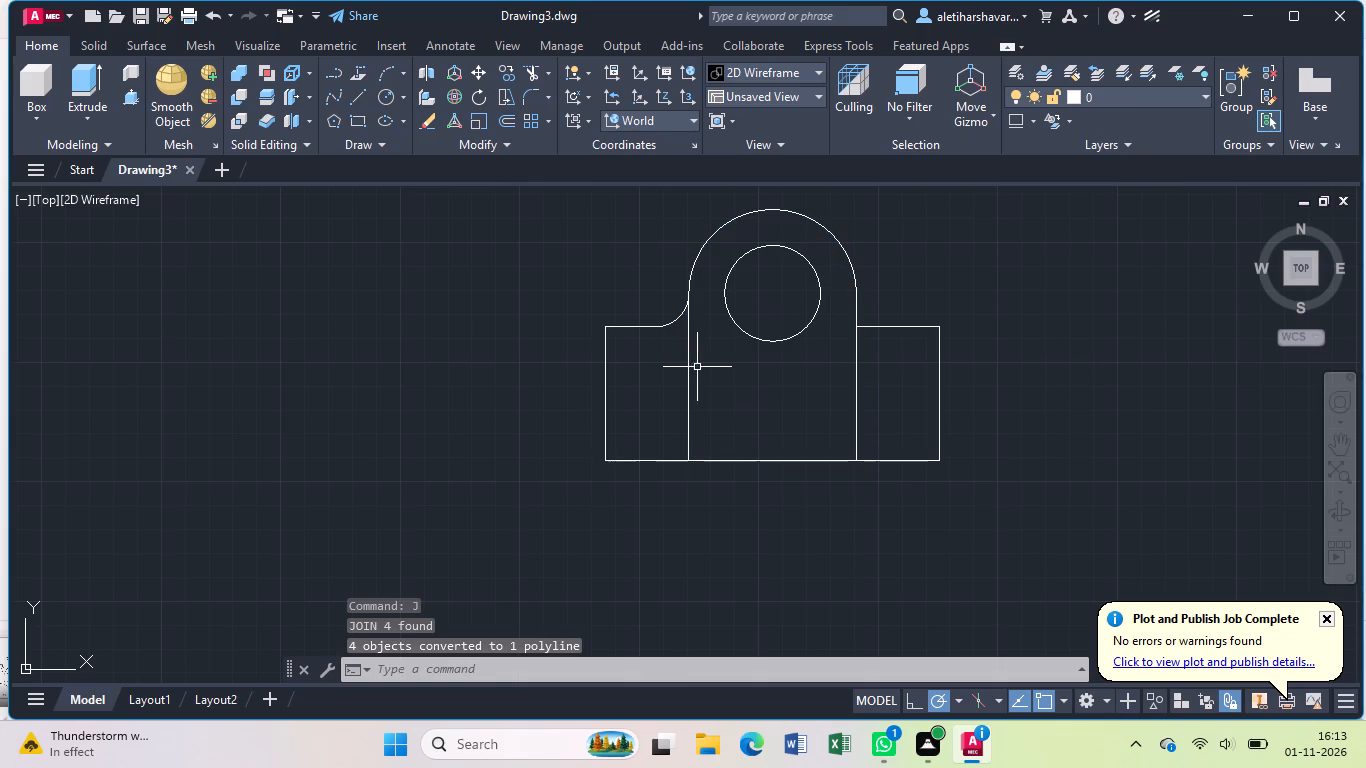
Select the whole profile, including the large circle, and apply Join to its remaining connected lines and fillet arc.
{"action": "left_click_drag", "start_coordinate": [1015, 246], "coordinate": [1014, 255]}
{"action": "left_click", "coordinate": [559, 491]}
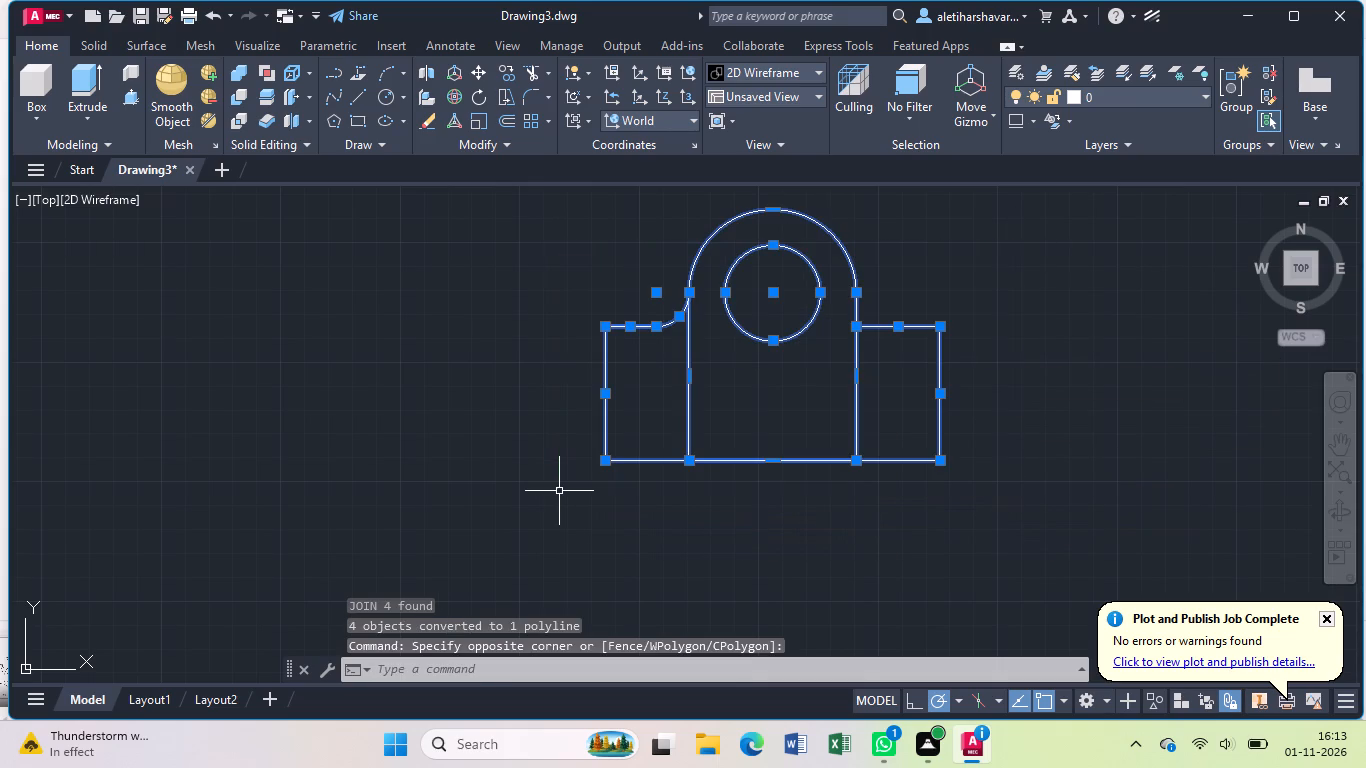
{"action": "key", "text": "l"}
{"action": "key", "text": "BackSpace"}
{"action": "key", "text": "j"}
{"action": "key", "text": "Return"}
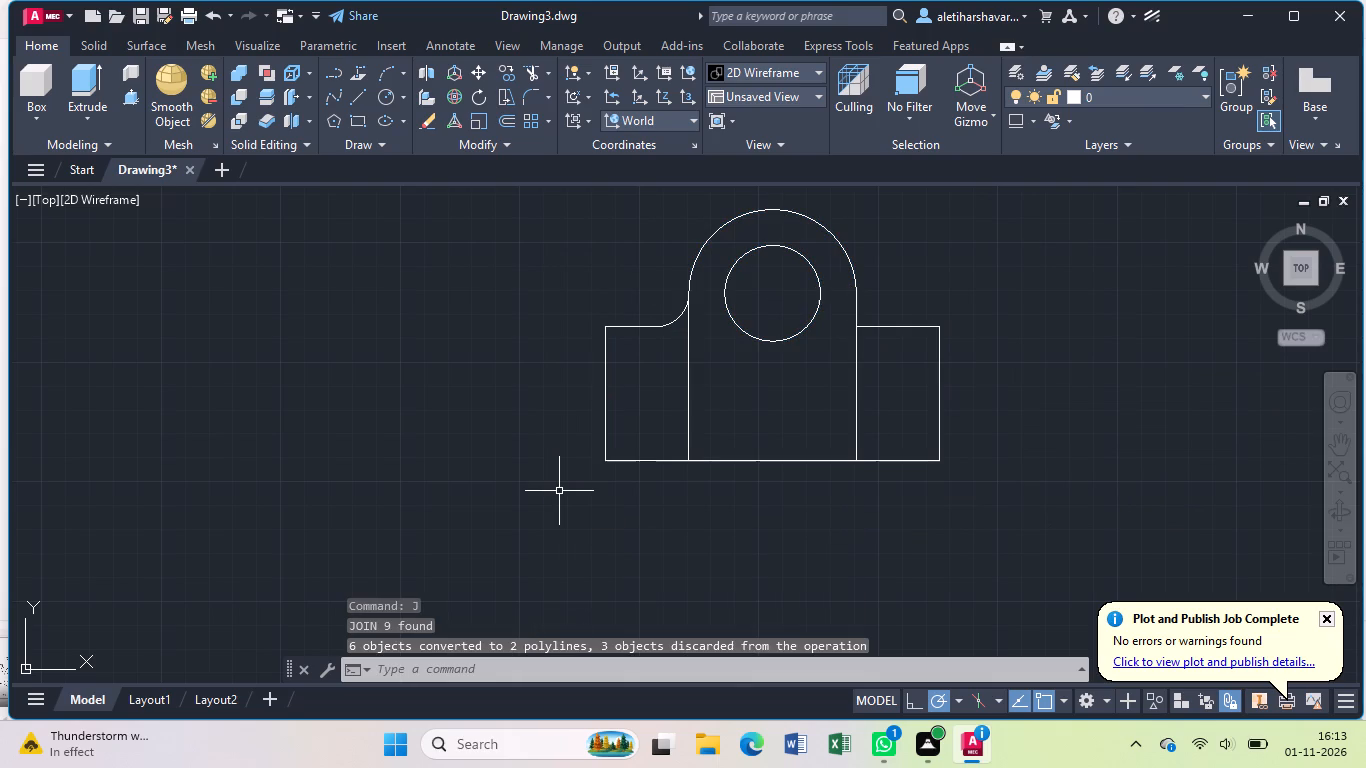
Draw construction lines from the base's bottom-left corner, 23 mm up the left edge and 15 mm inward.
{"action": "key", "text": "l"}
{"action": "key", "text": "Return"}
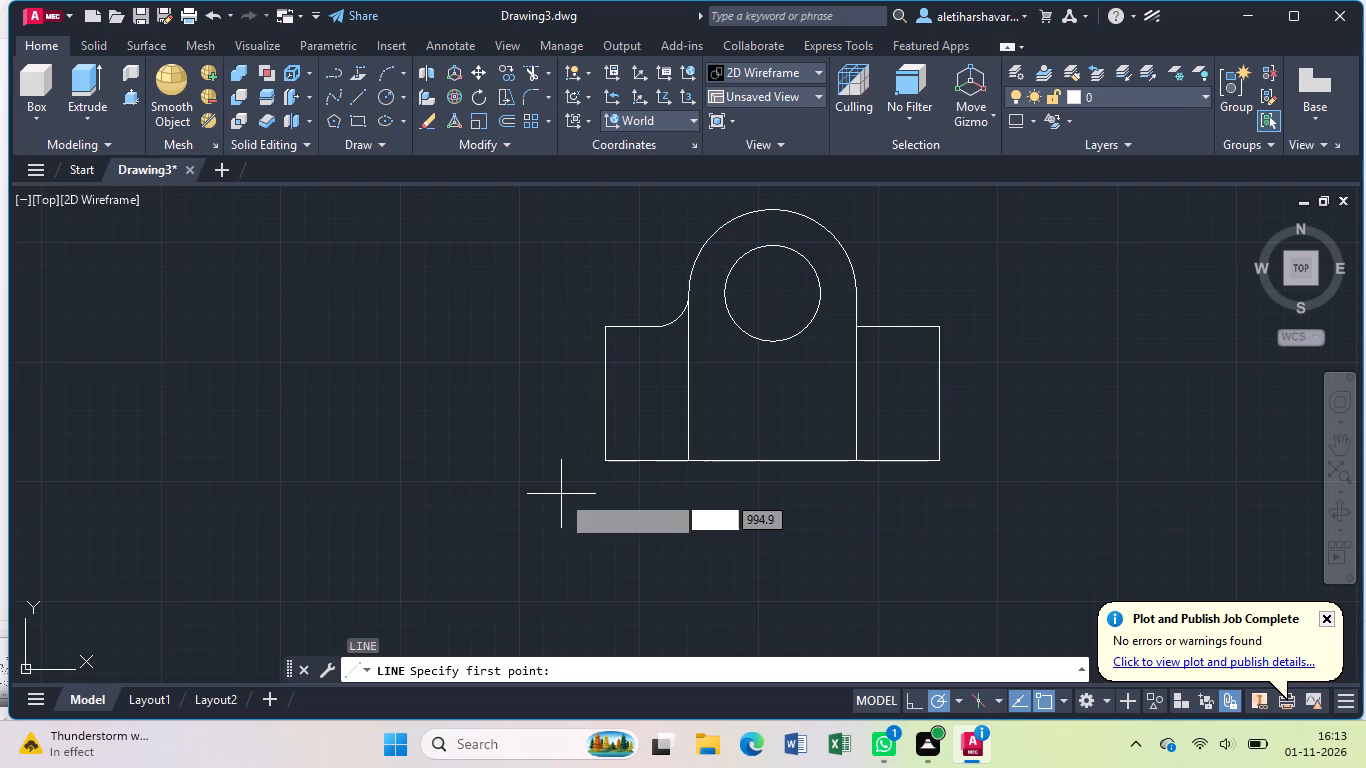
{"action": "left_click", "coordinate": [608, 463]}
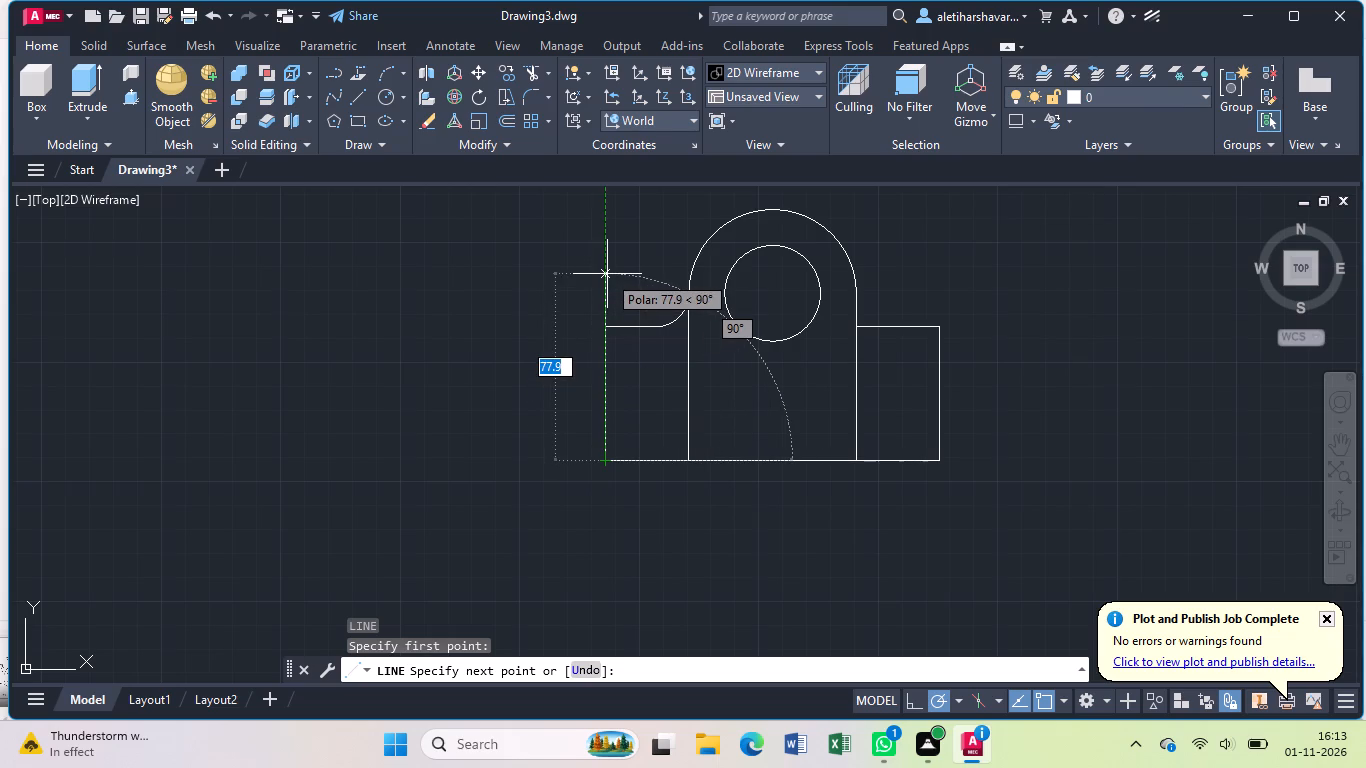
{"action": "type", "text": "23"}
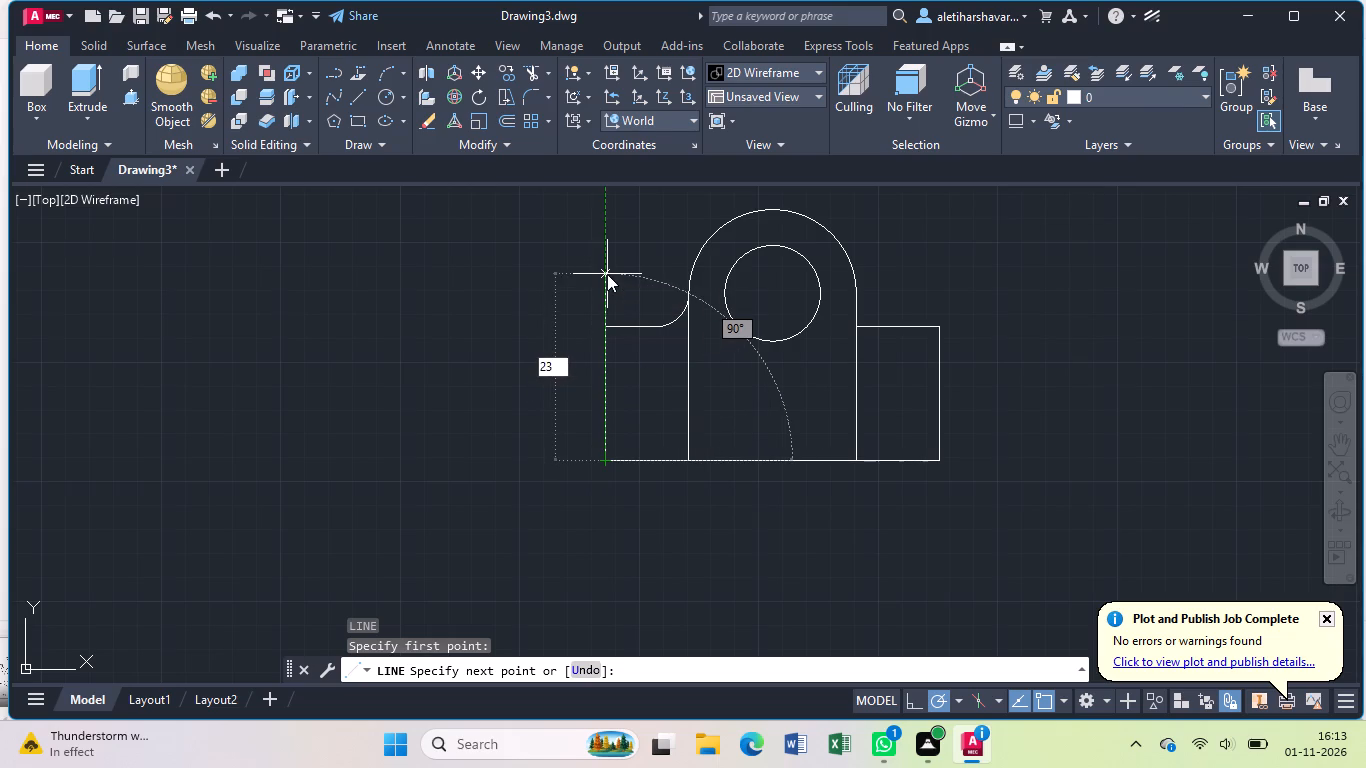
{"action": "key", "text": "Return"}
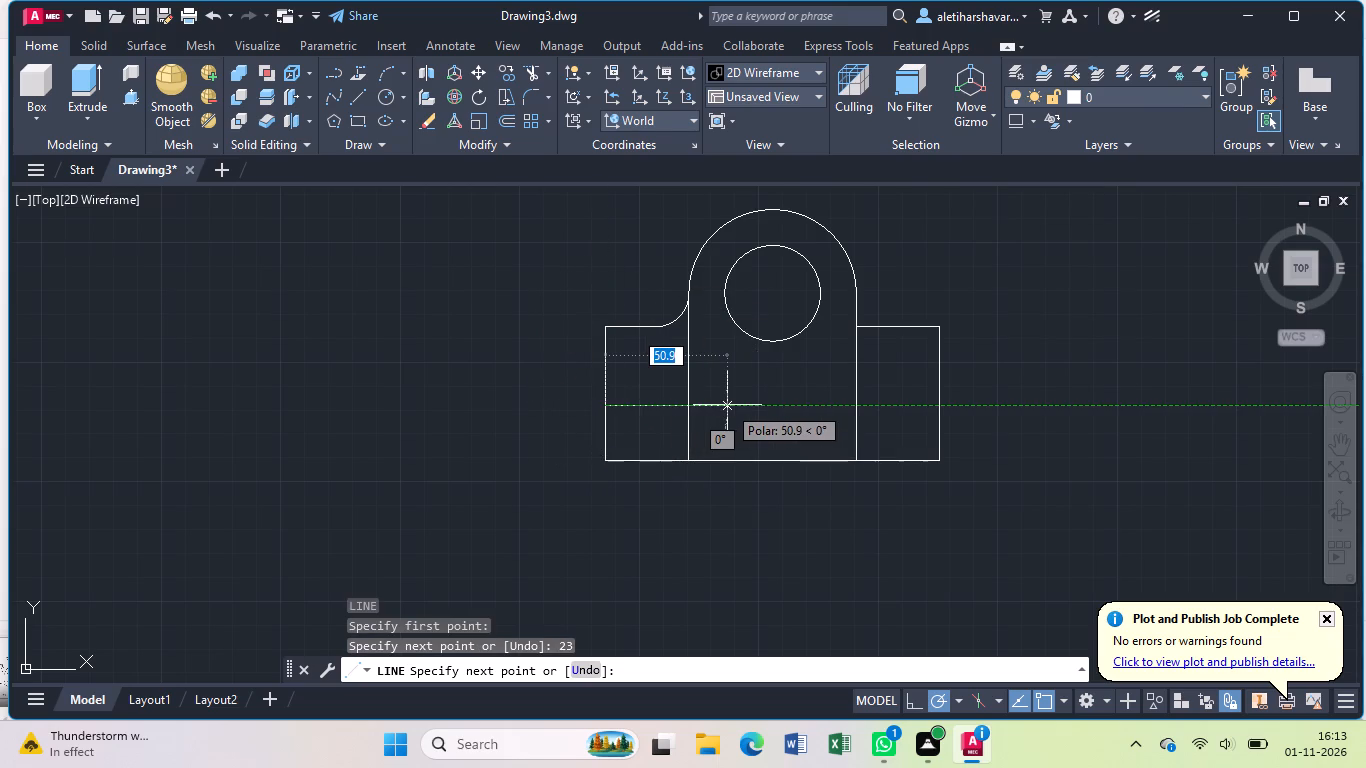
{"action": "type", "text": "15"}
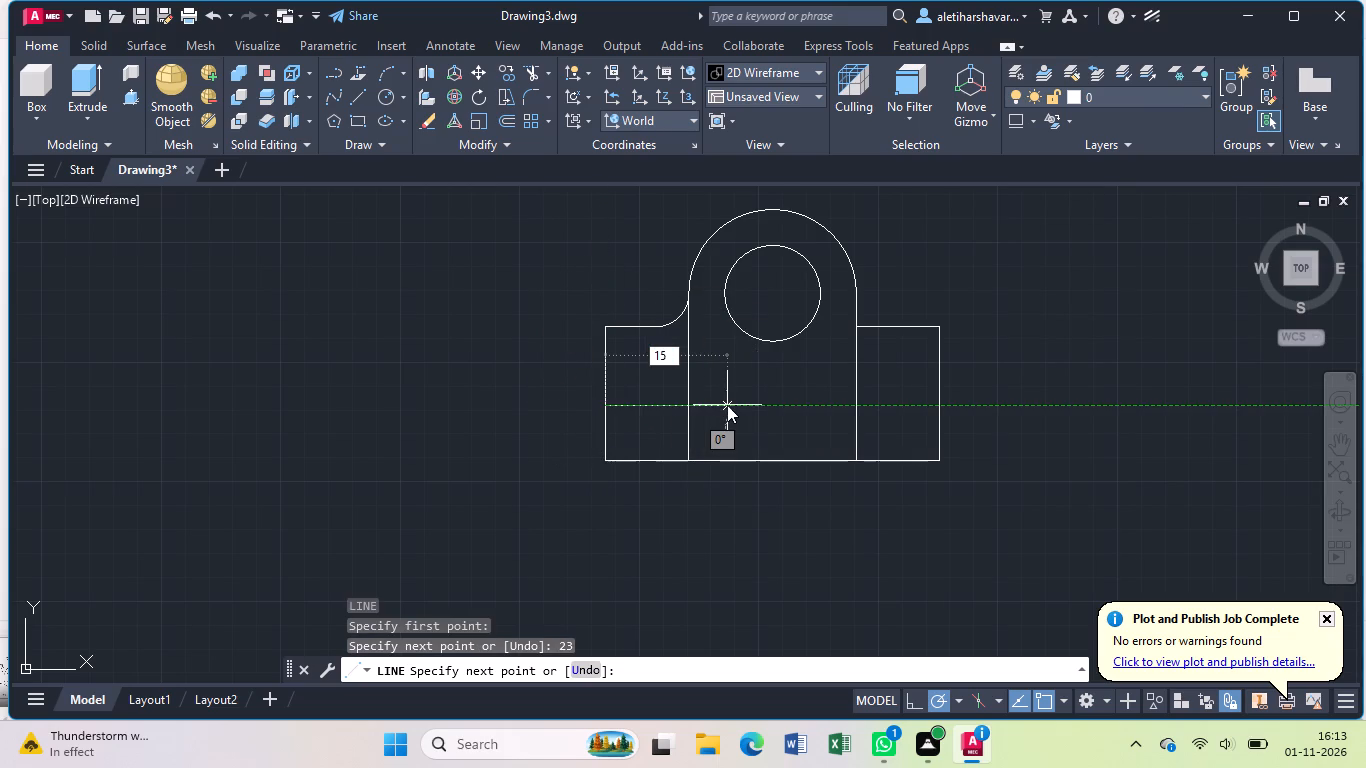
{"action": "key", "text": "Return"}
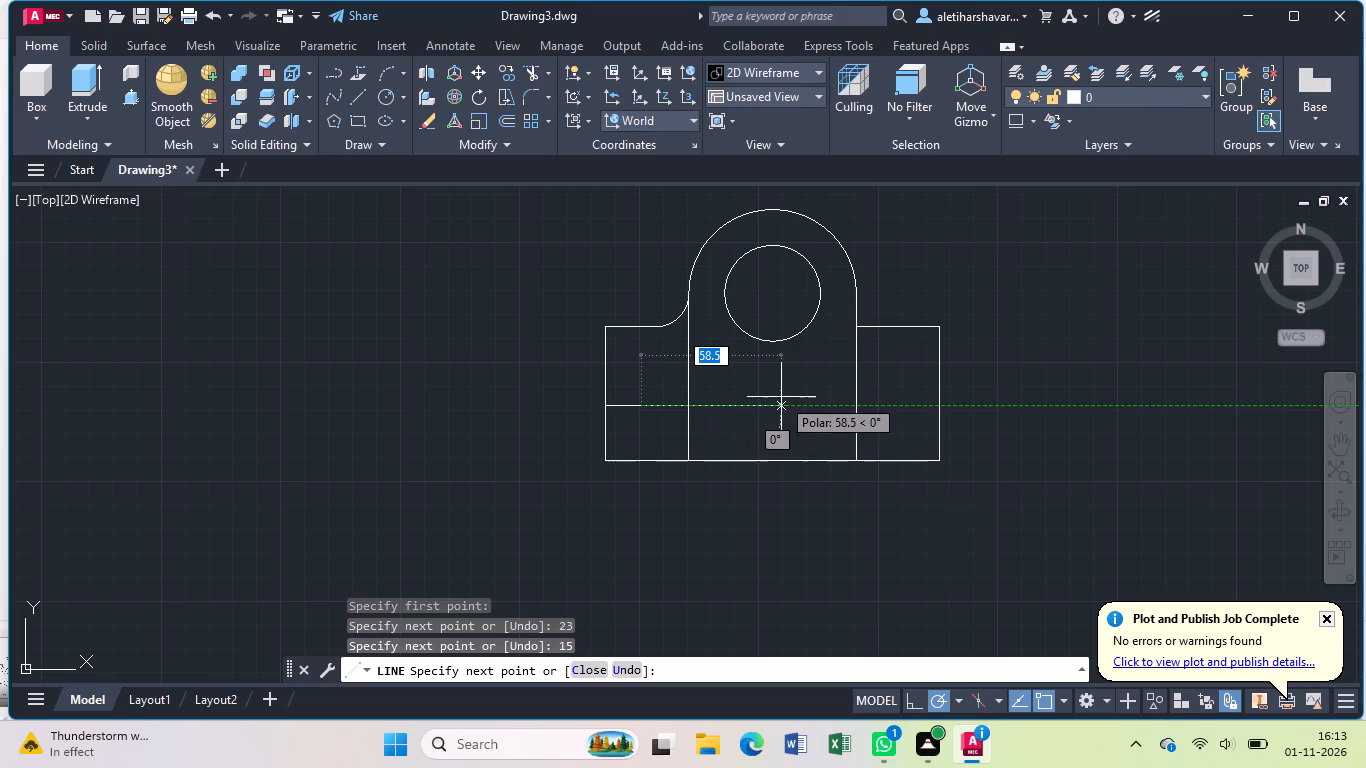
{"action": "key", "text": "Escape"}
Draw construction lines from the base's bottom-right corner, 23 mm up the right edge and 15 mm inward.
{"action": "key", "text": "l"}
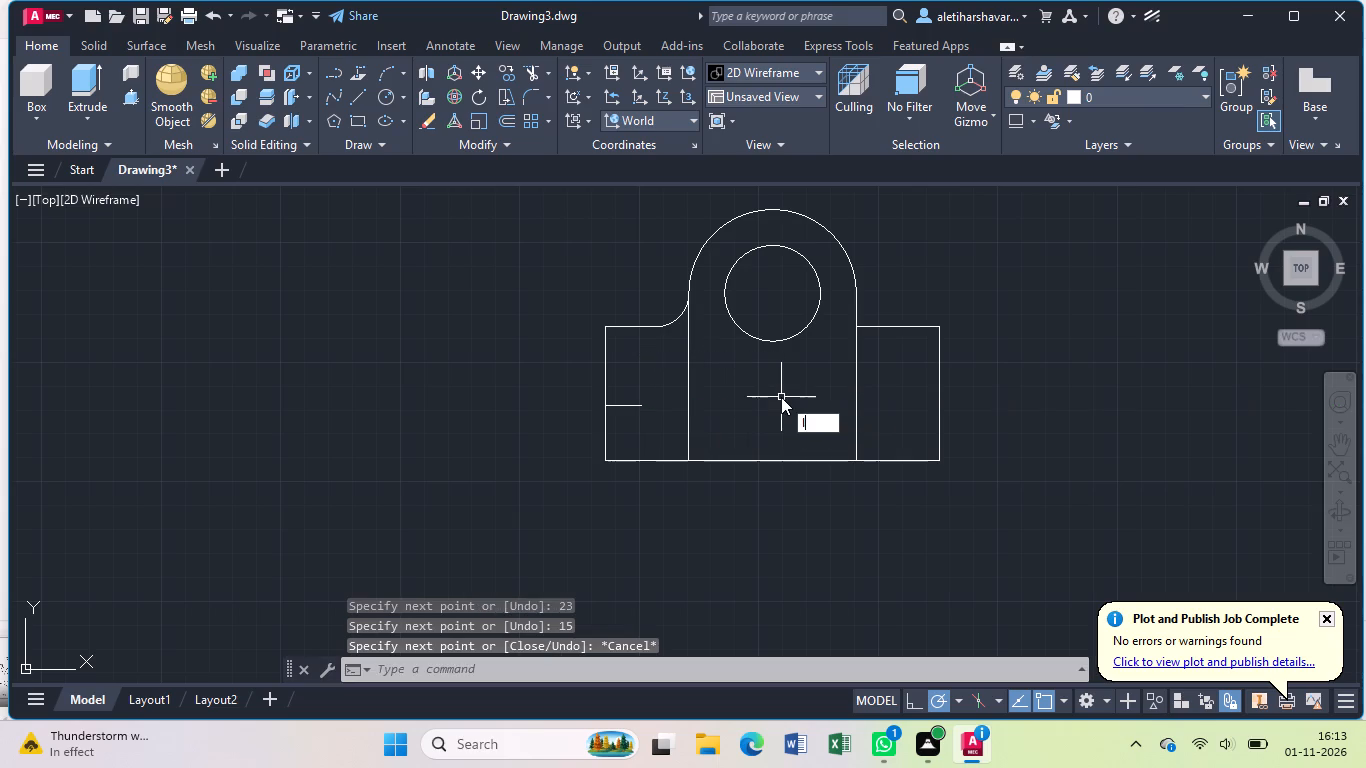
{"action": "key", "text": "Return"}
{"action": "left_click", "coordinate": [947, 458]}
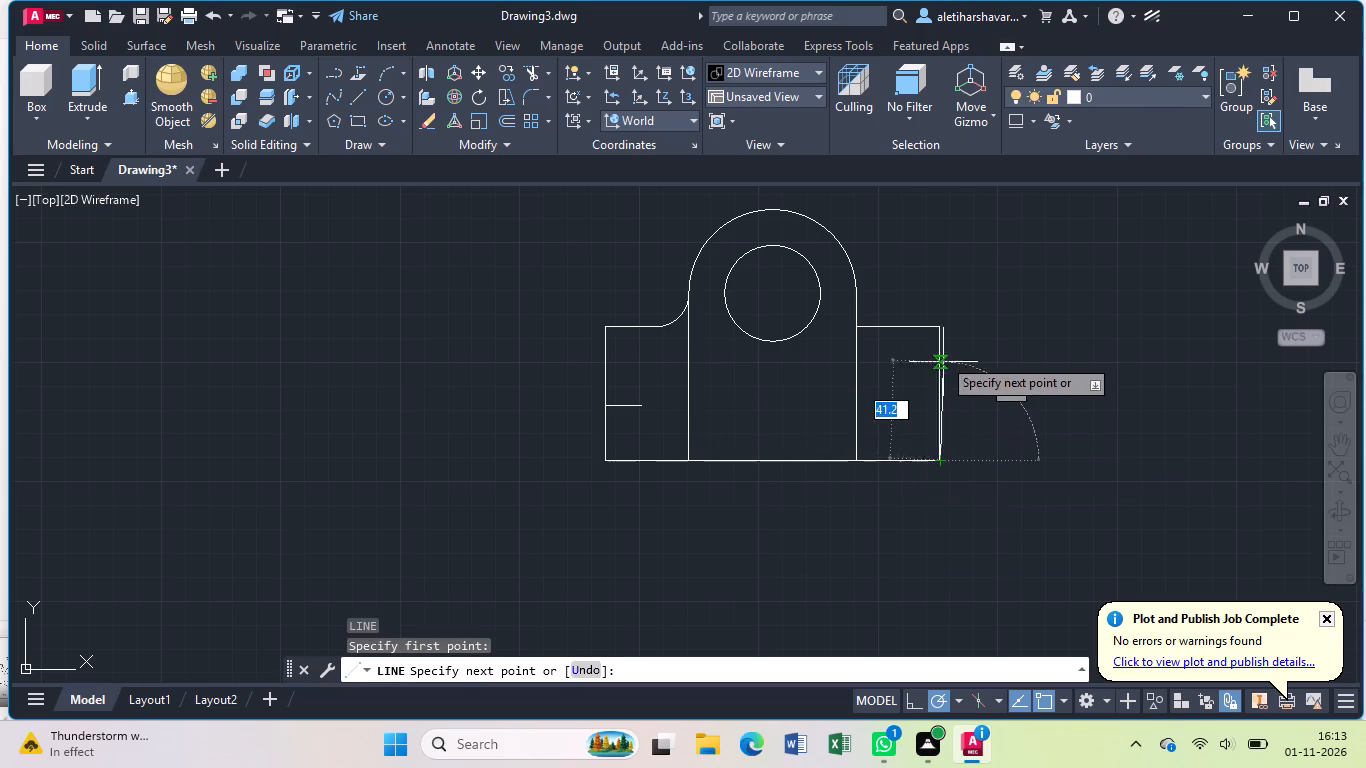
{"action": "type", "text": "23"}
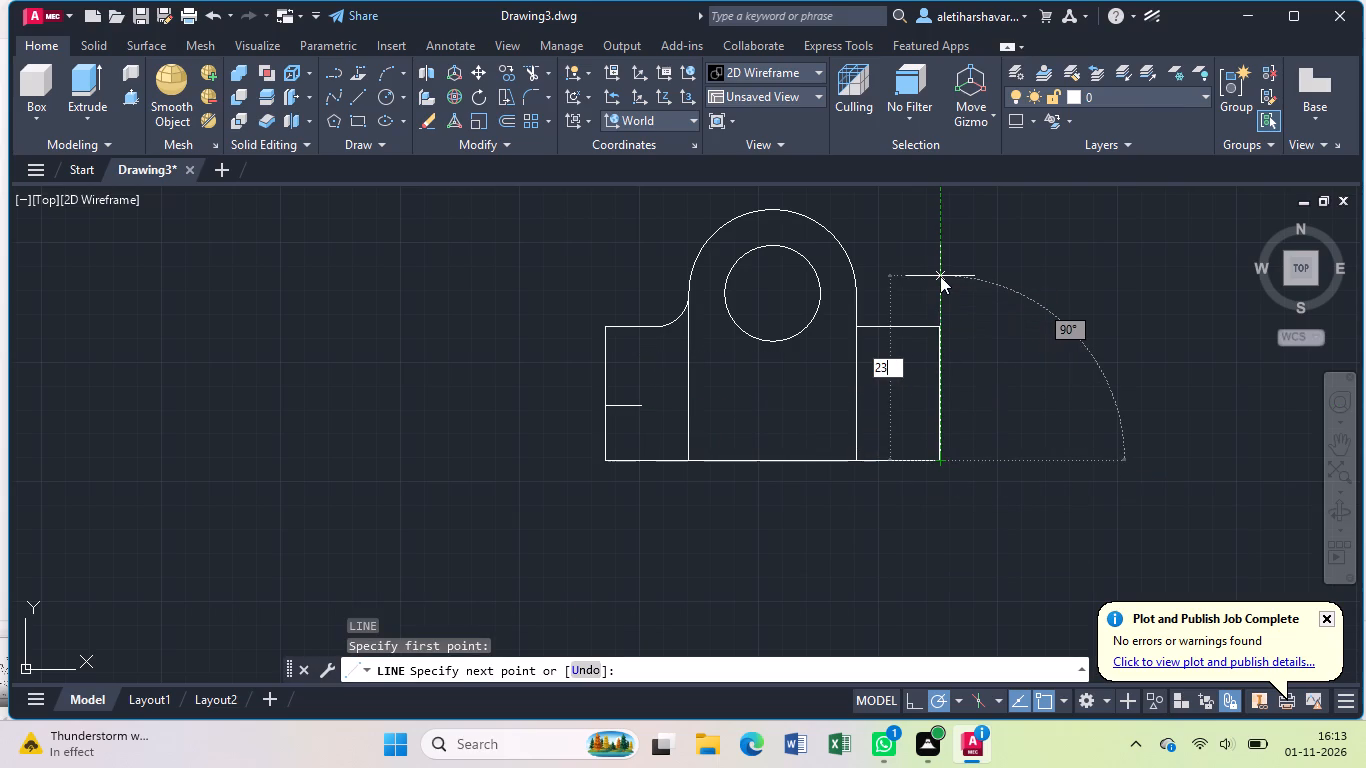
{"action": "key", "text": "Return"}
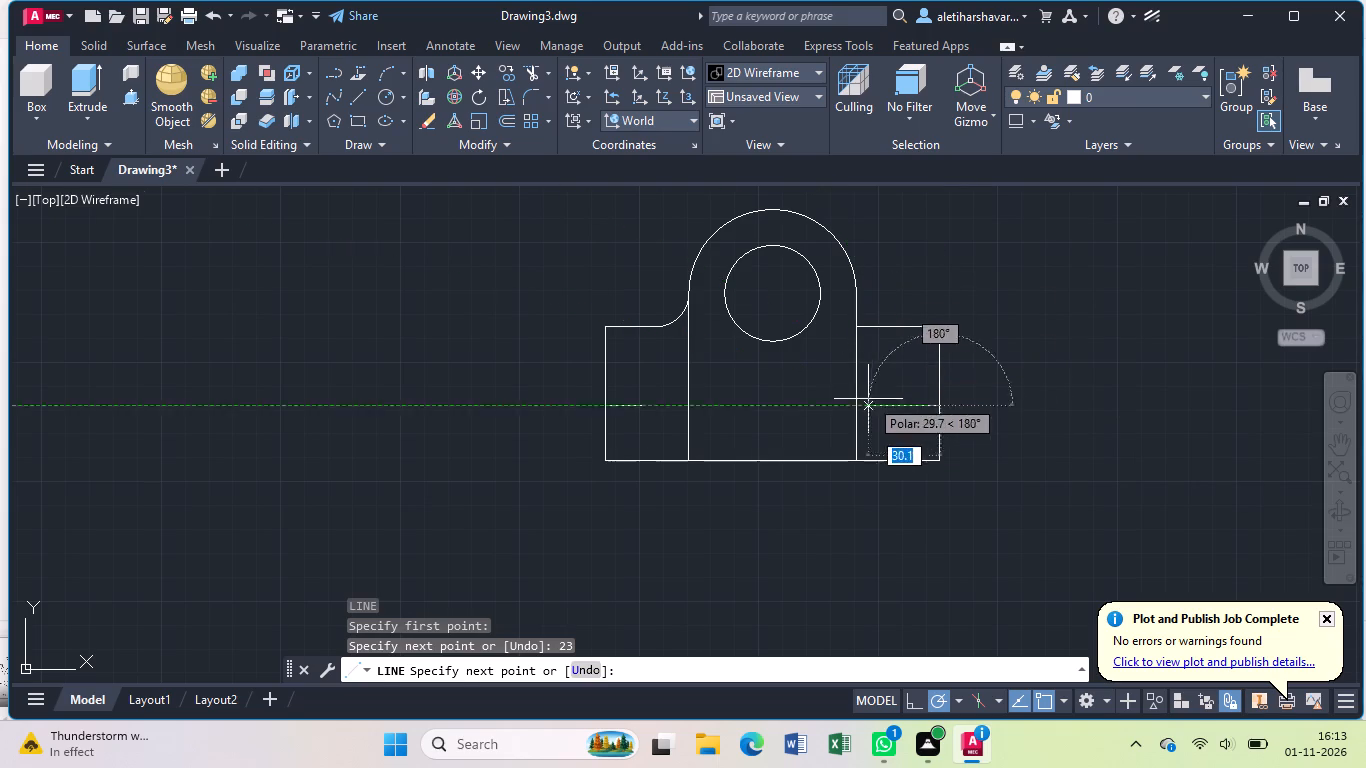
{"action": "type", "text": "15"}
{"action": "key", "text": "Return"}
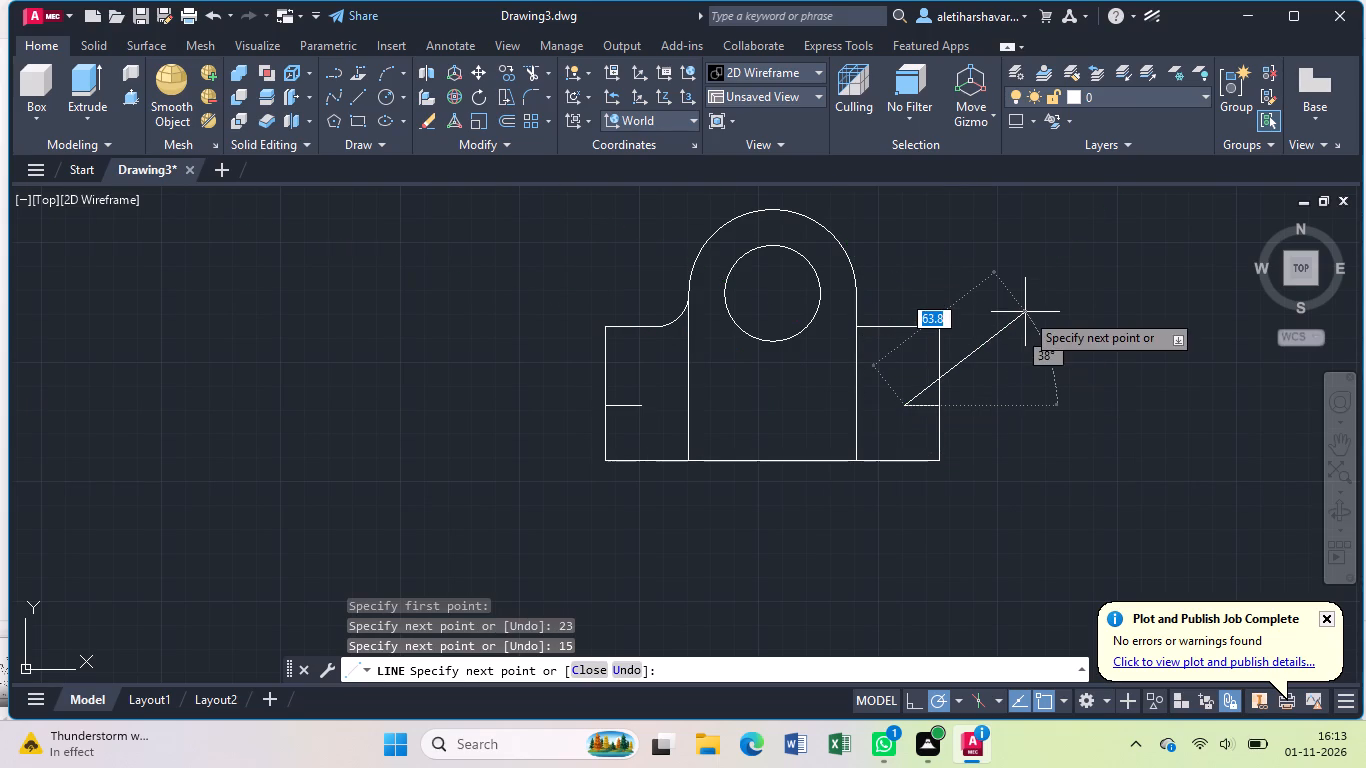
{"action": "key", "text": "Escape"}
Draw a circle of radius 5 mm at the inner end of each horizontal construction line for the two small holes.
{"action": "key", "text": "c"}
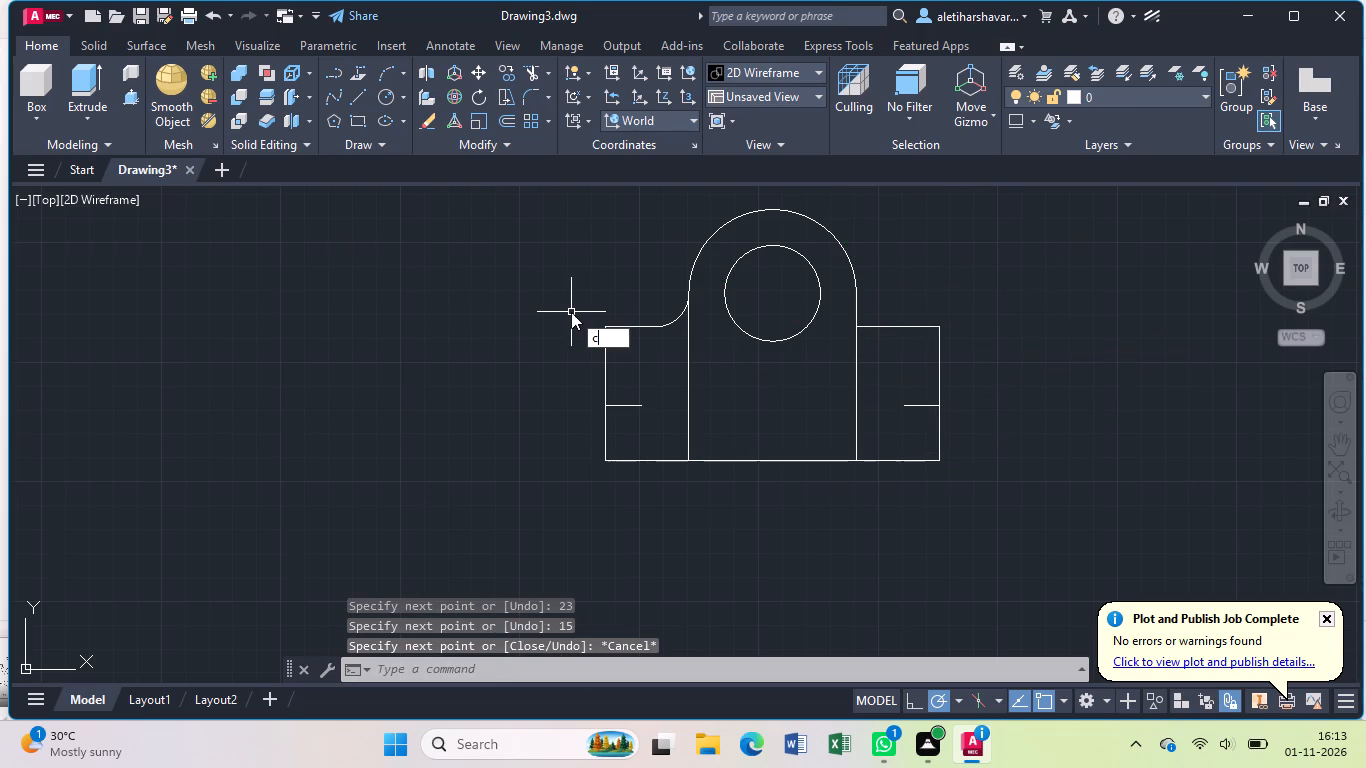
{"action": "key", "text": "Return"}
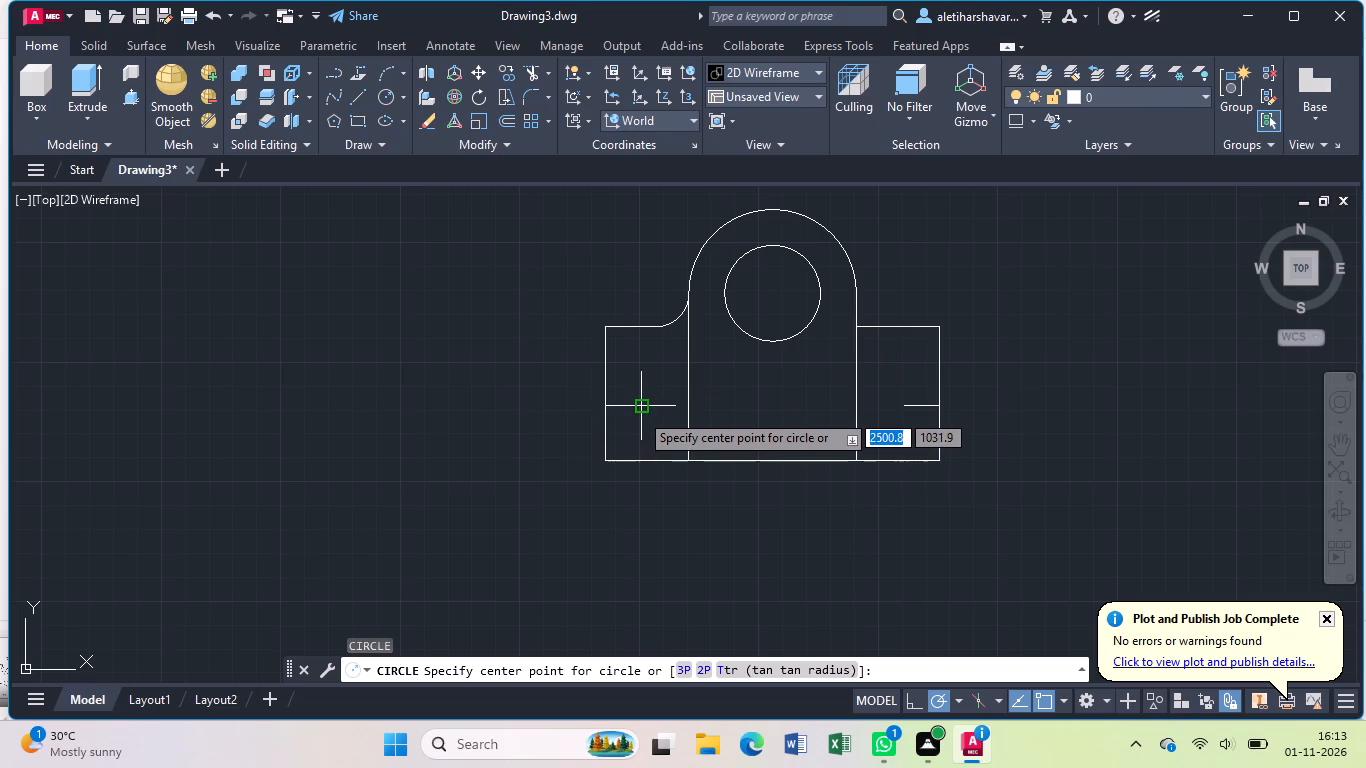
{"action": "left_click", "coordinate": [640, 410]}
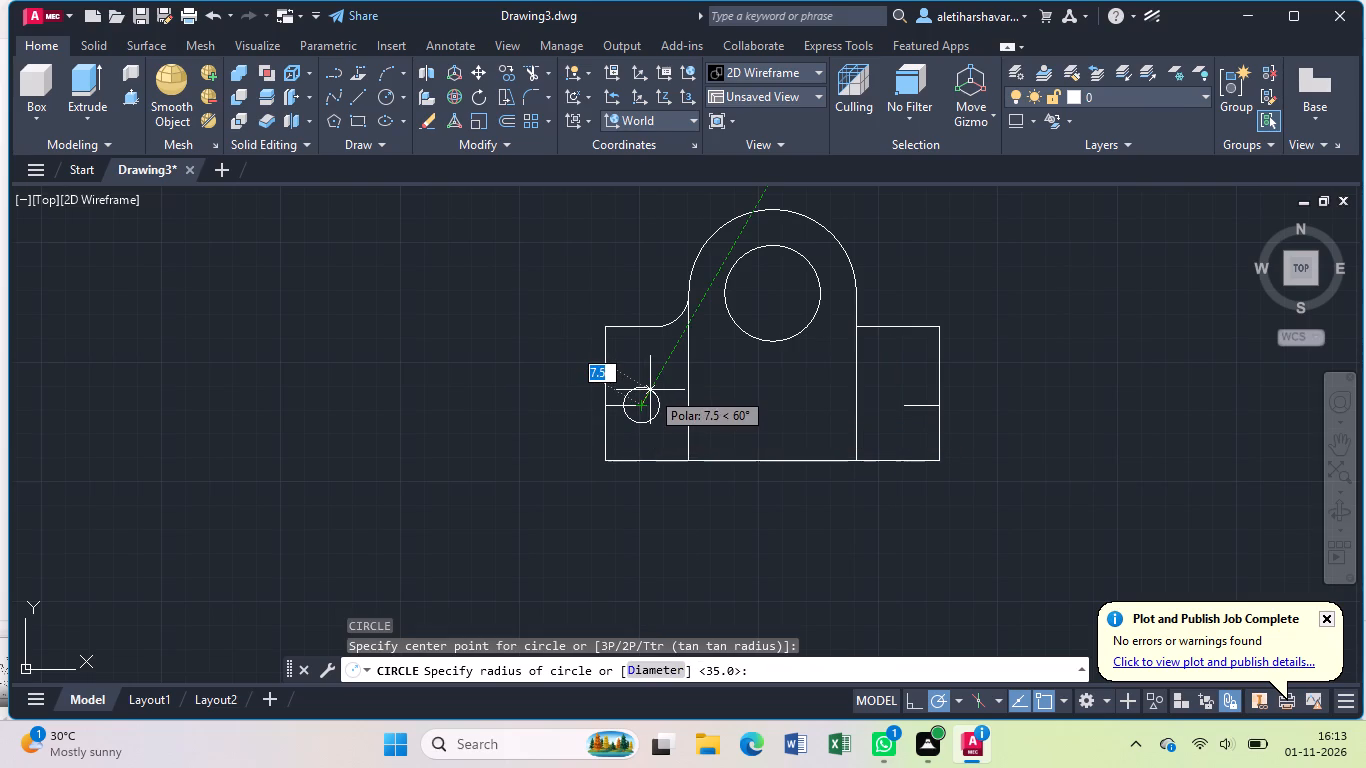
{"action": "key", "text": "5"}
{"action": "key", "text": "Return"}
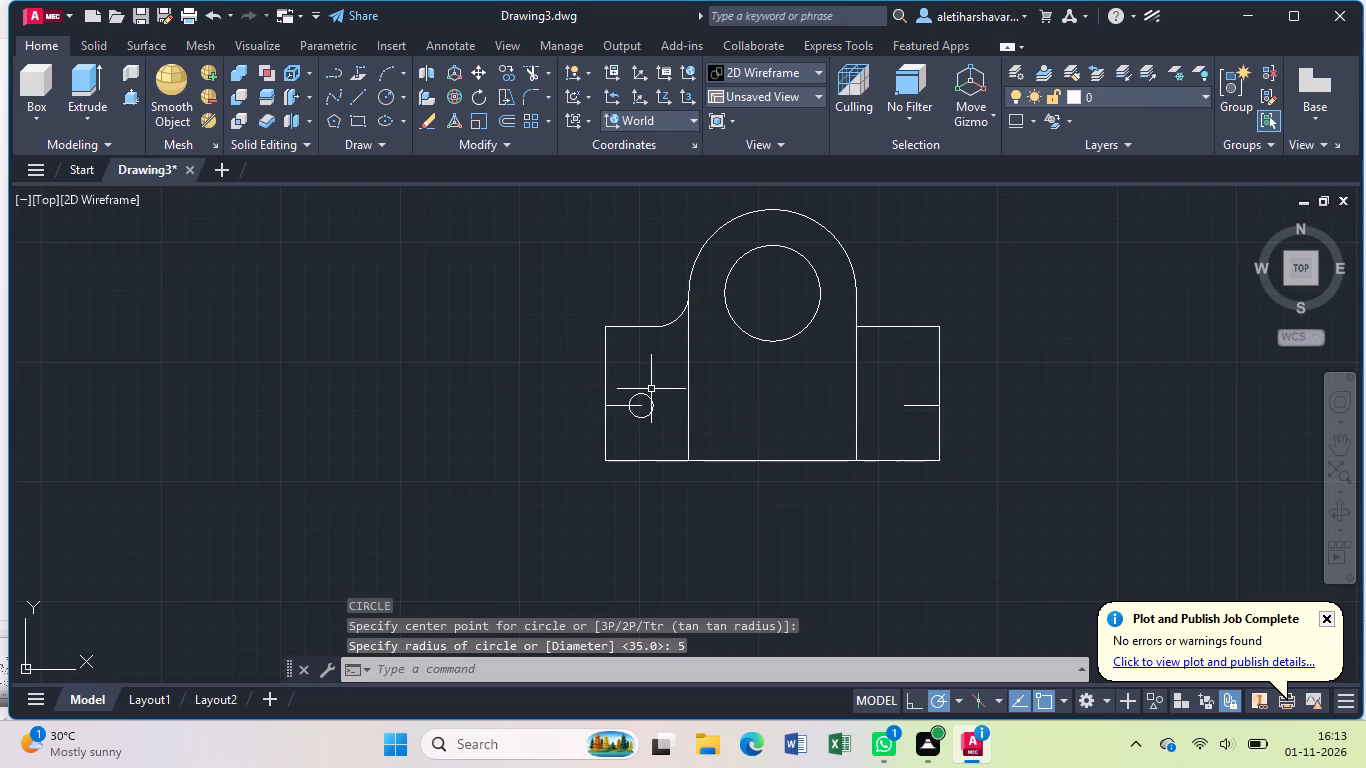
{"action": "key", "text": "c"}
{"action": "key", "text": "Return"}
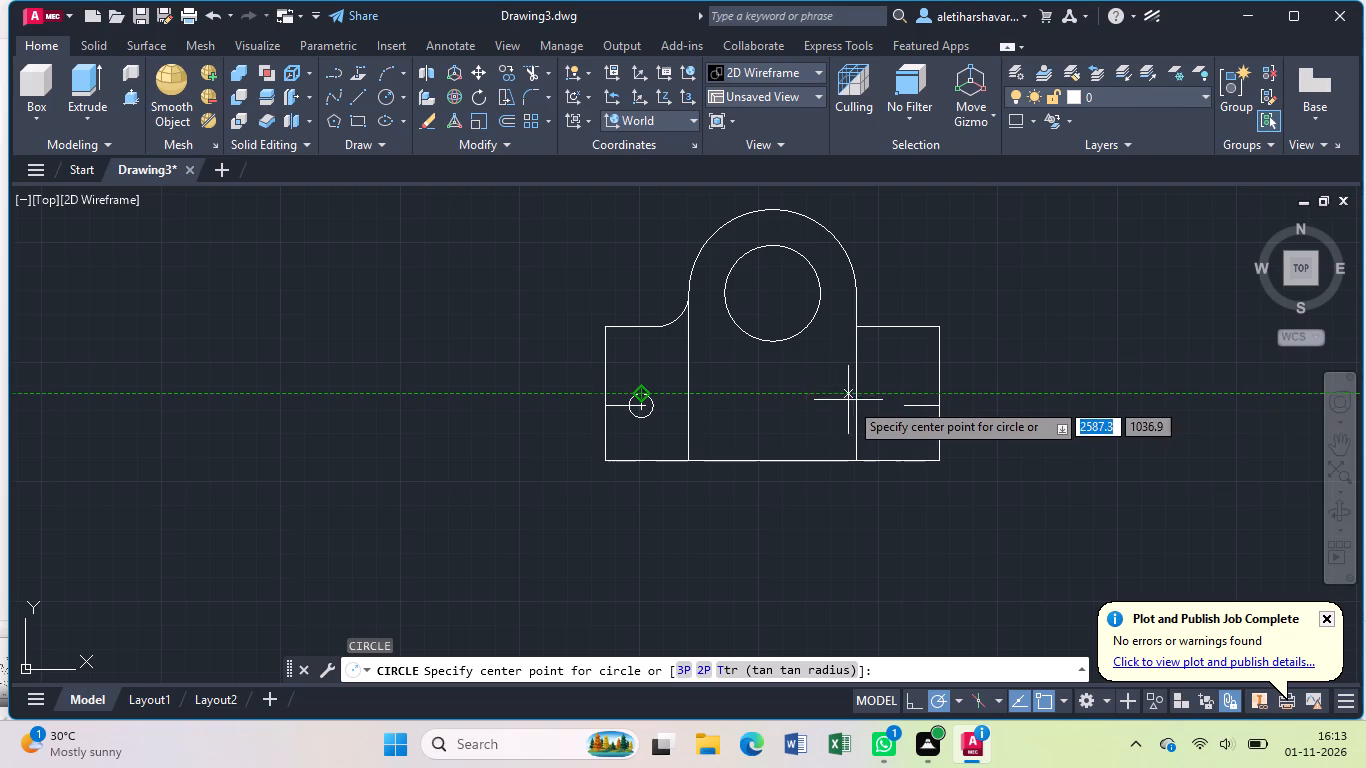
{"action": "left_click", "coordinate": [902, 404]}
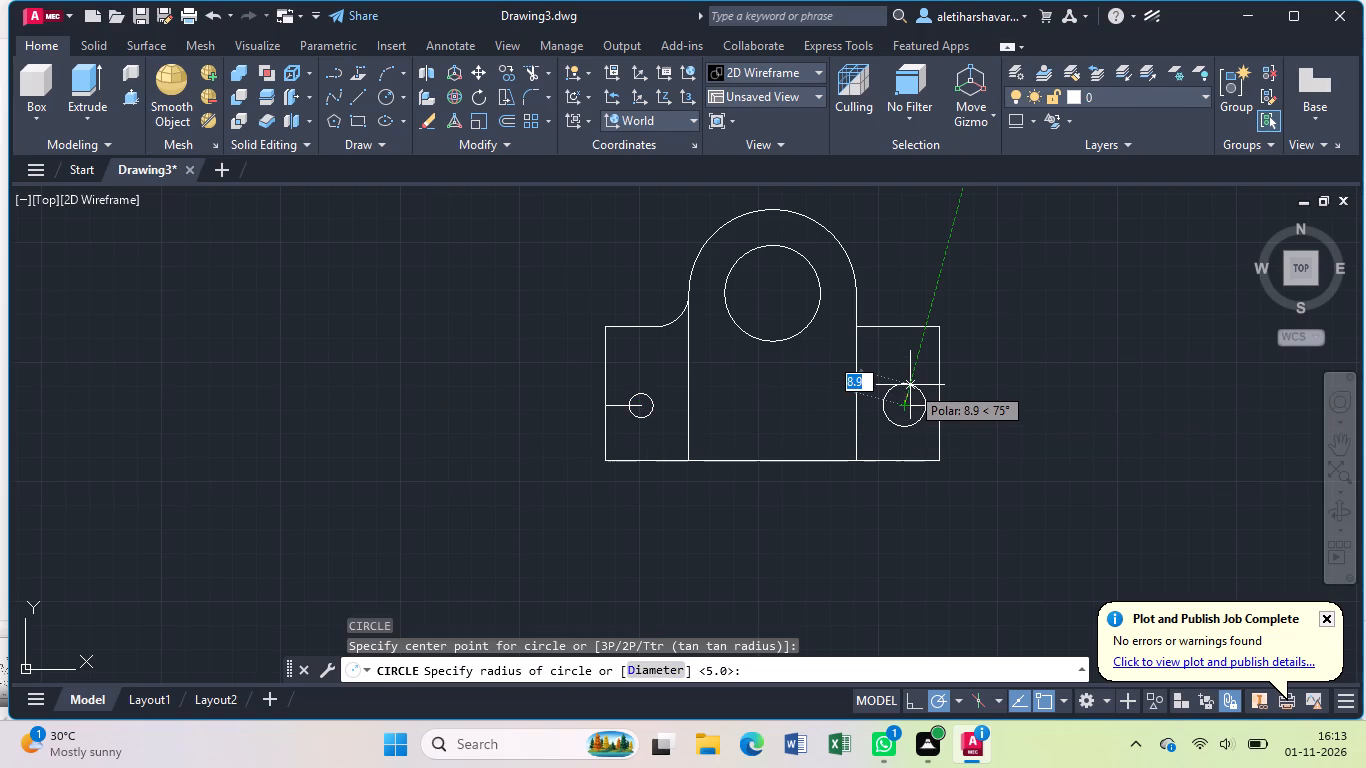
{"action": "key", "text": "5"}
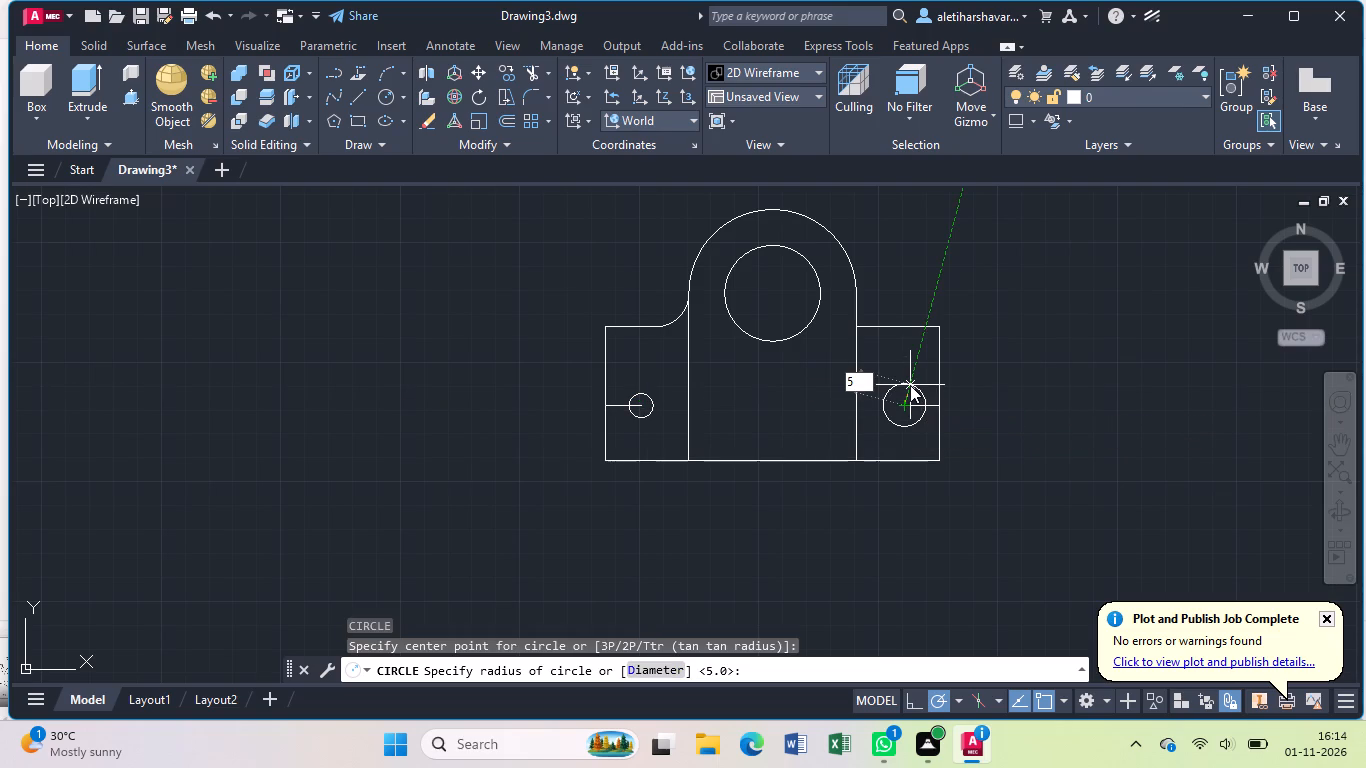
{"action": "key", "text": "Return"}
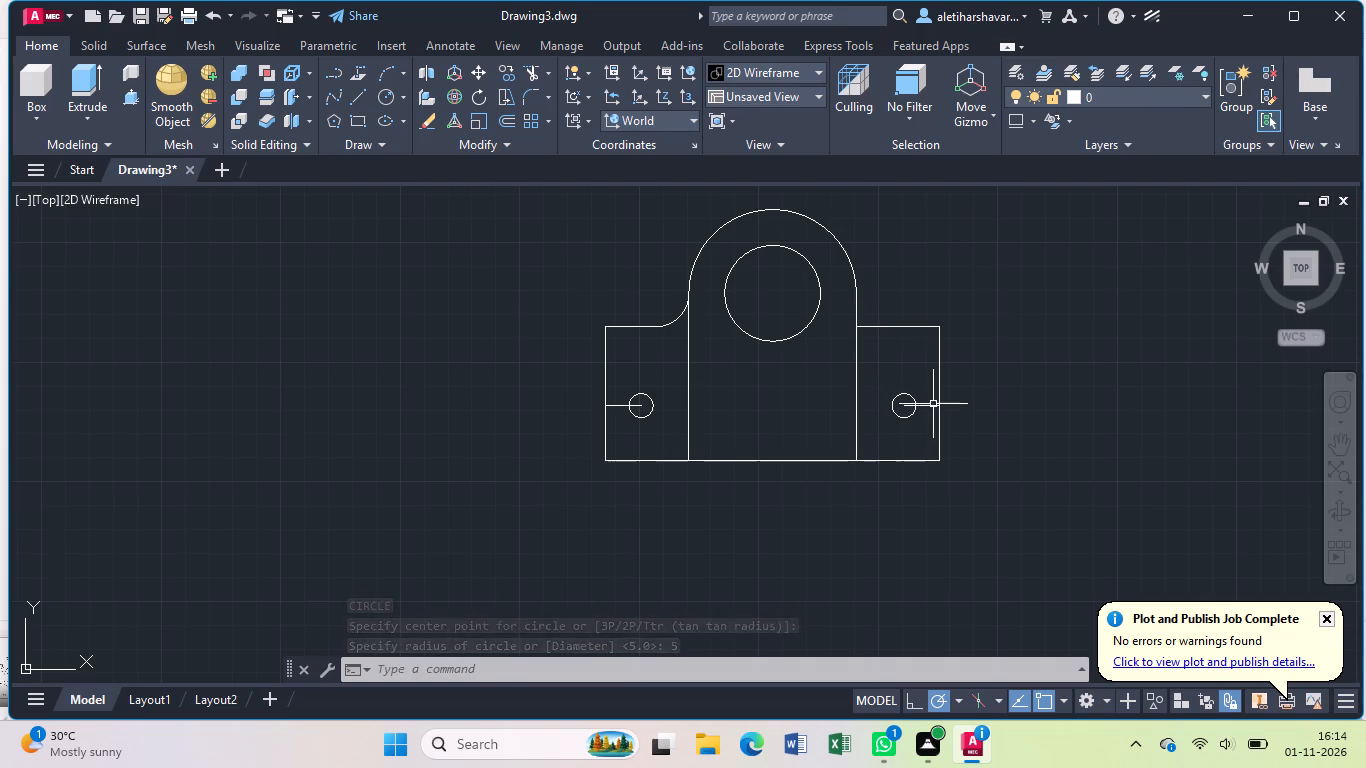
Delete the horizontal and vertical construction lines used to locate both small holes.
{"action": "left_click", "coordinate": [933, 404]}
{"action": "left_click", "coordinate": [938, 435]}
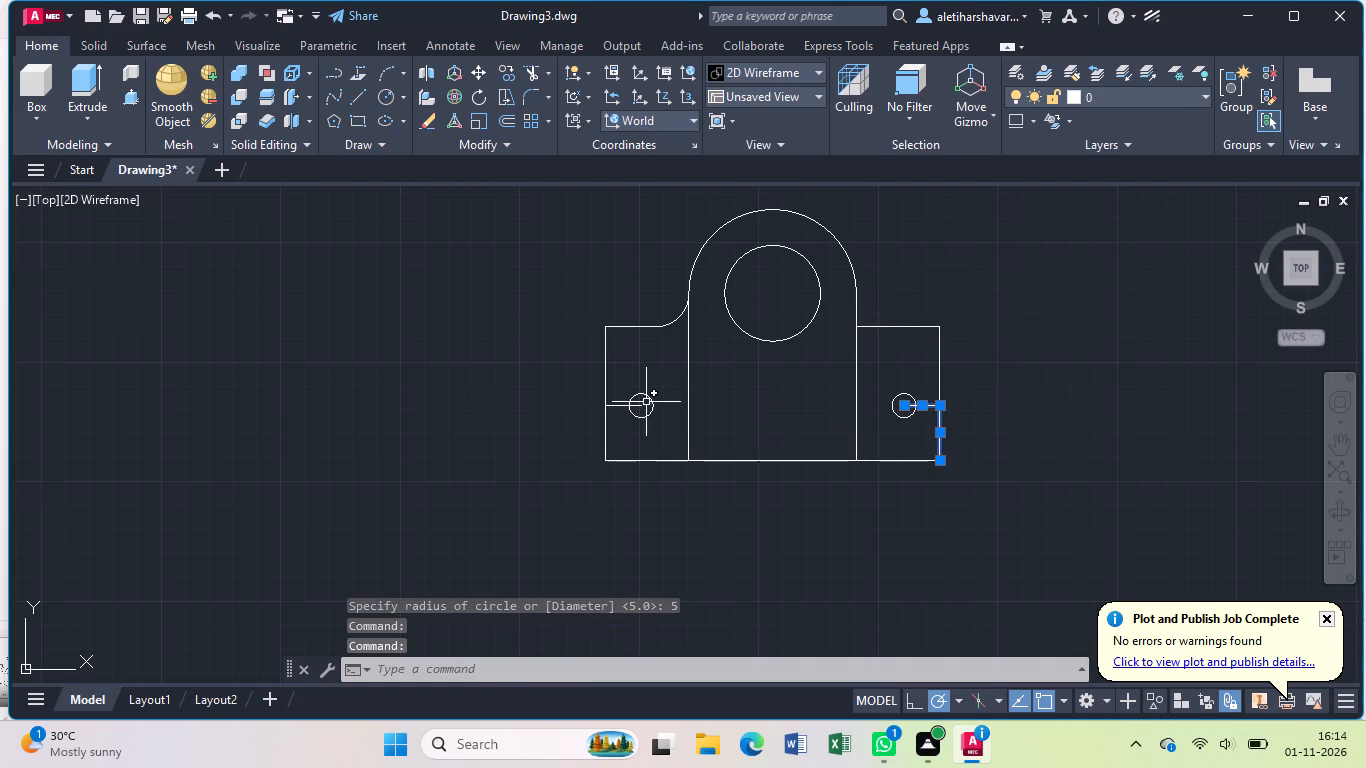
{"action": "left_click", "coordinate": [619, 408]}
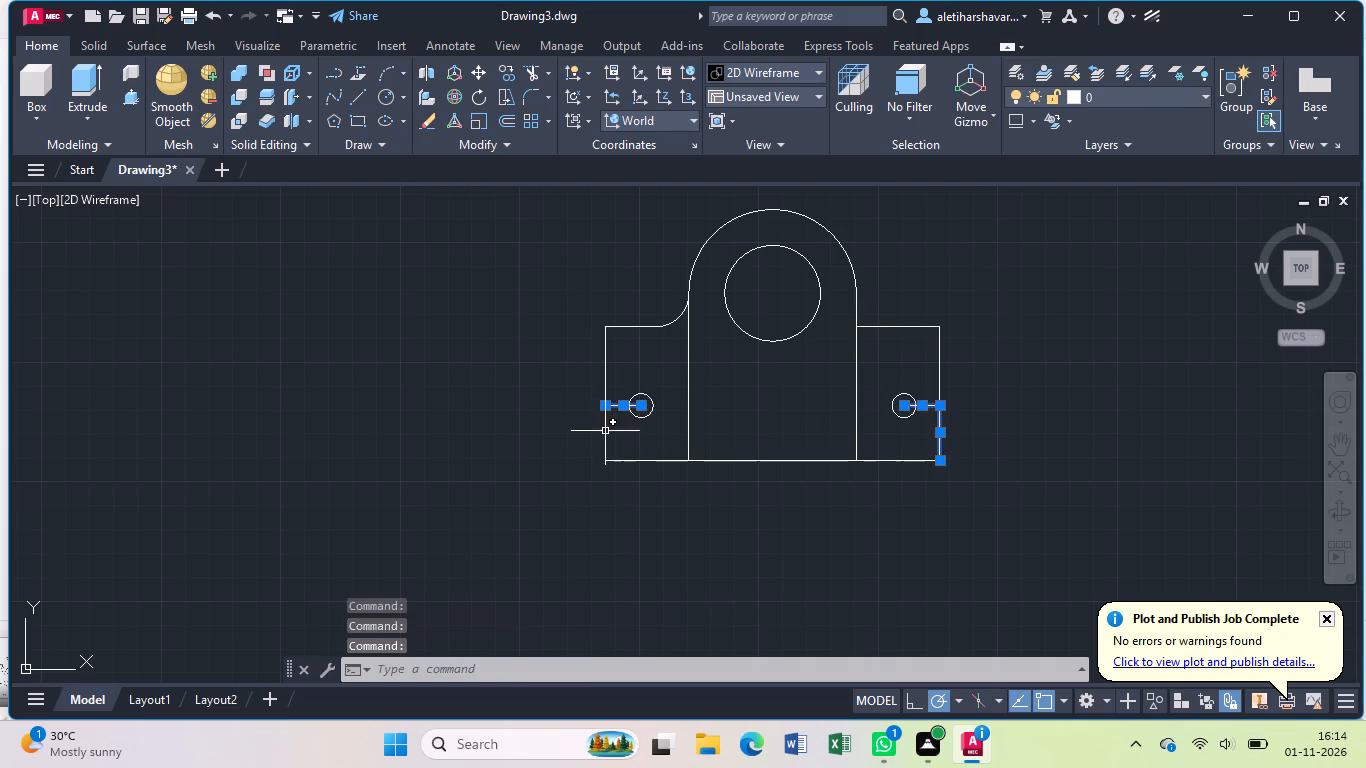
{"action": "left_click", "coordinate": [605, 432]}
{"action": "key", "text": "Delete"}
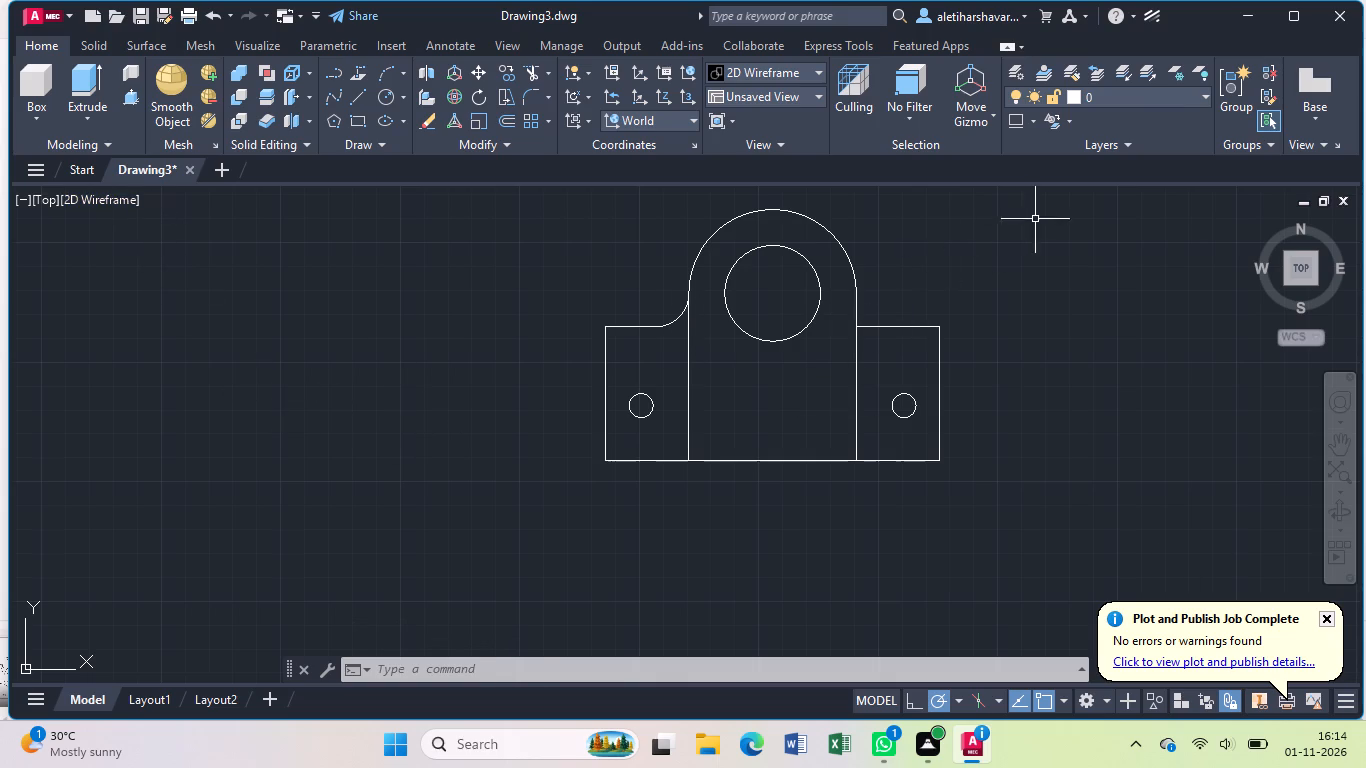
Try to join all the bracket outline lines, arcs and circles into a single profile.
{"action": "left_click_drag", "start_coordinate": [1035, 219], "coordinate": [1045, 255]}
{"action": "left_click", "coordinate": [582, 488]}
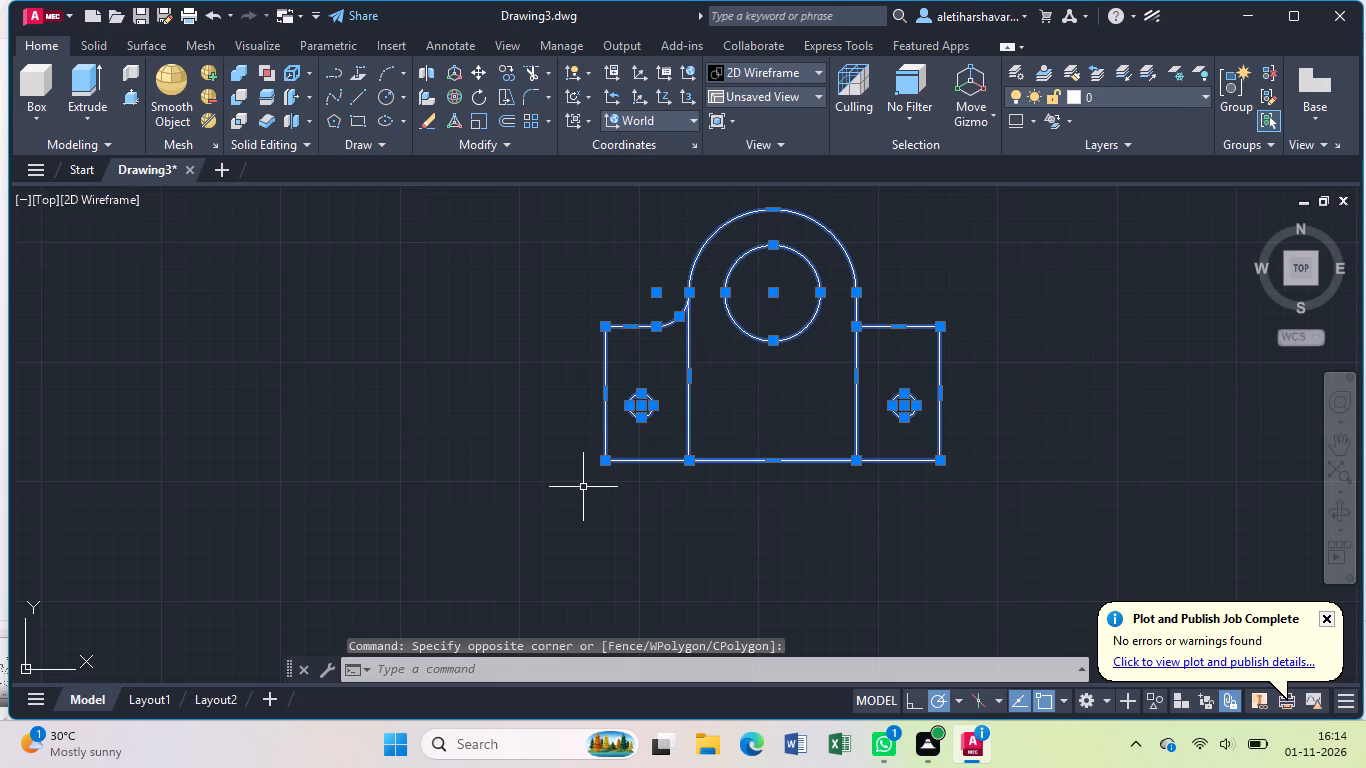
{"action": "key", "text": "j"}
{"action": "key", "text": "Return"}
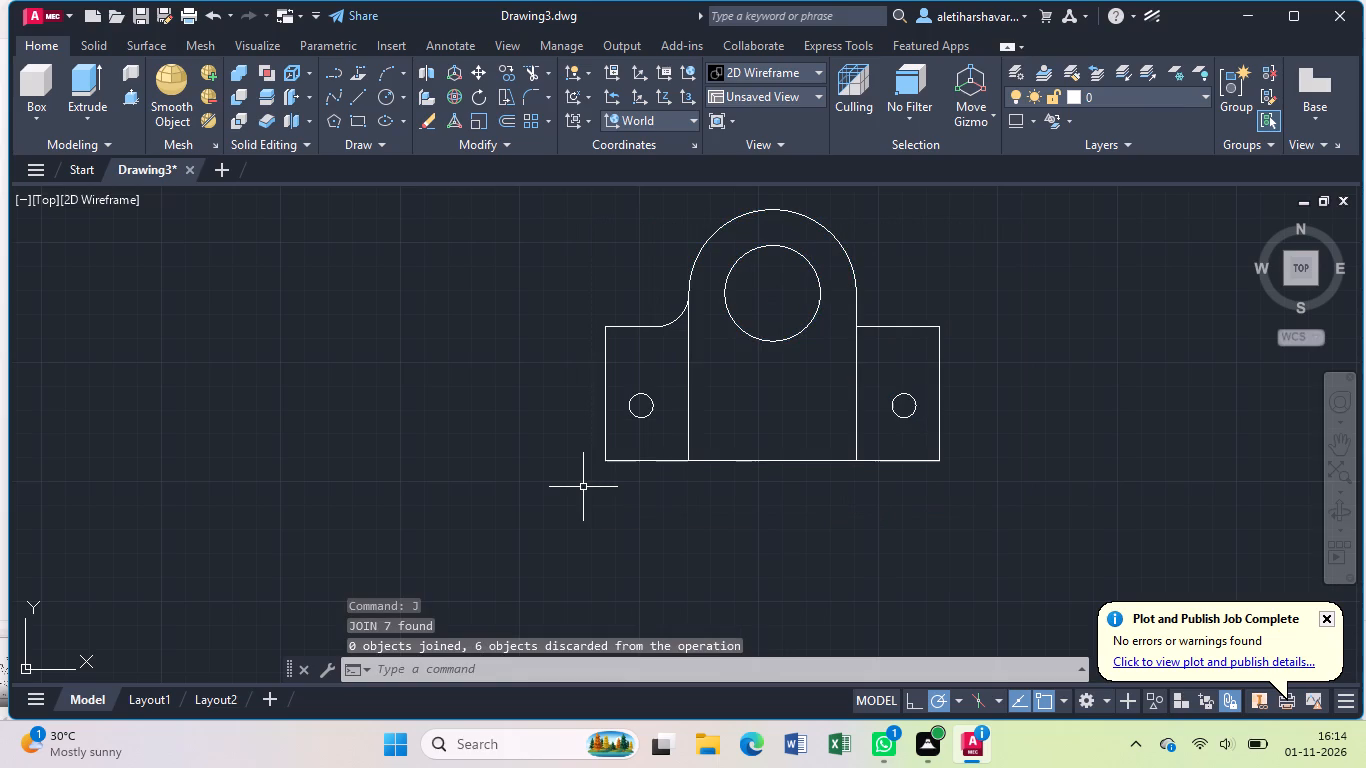
Press-pull the central round-topped upright area to a height of 30 mm.
{"action": "left_click", "coordinate": [1334, 507]}
{"action": "left_click_drag", "start_coordinate": [1081, 489], "coordinate": [1079, 441]}
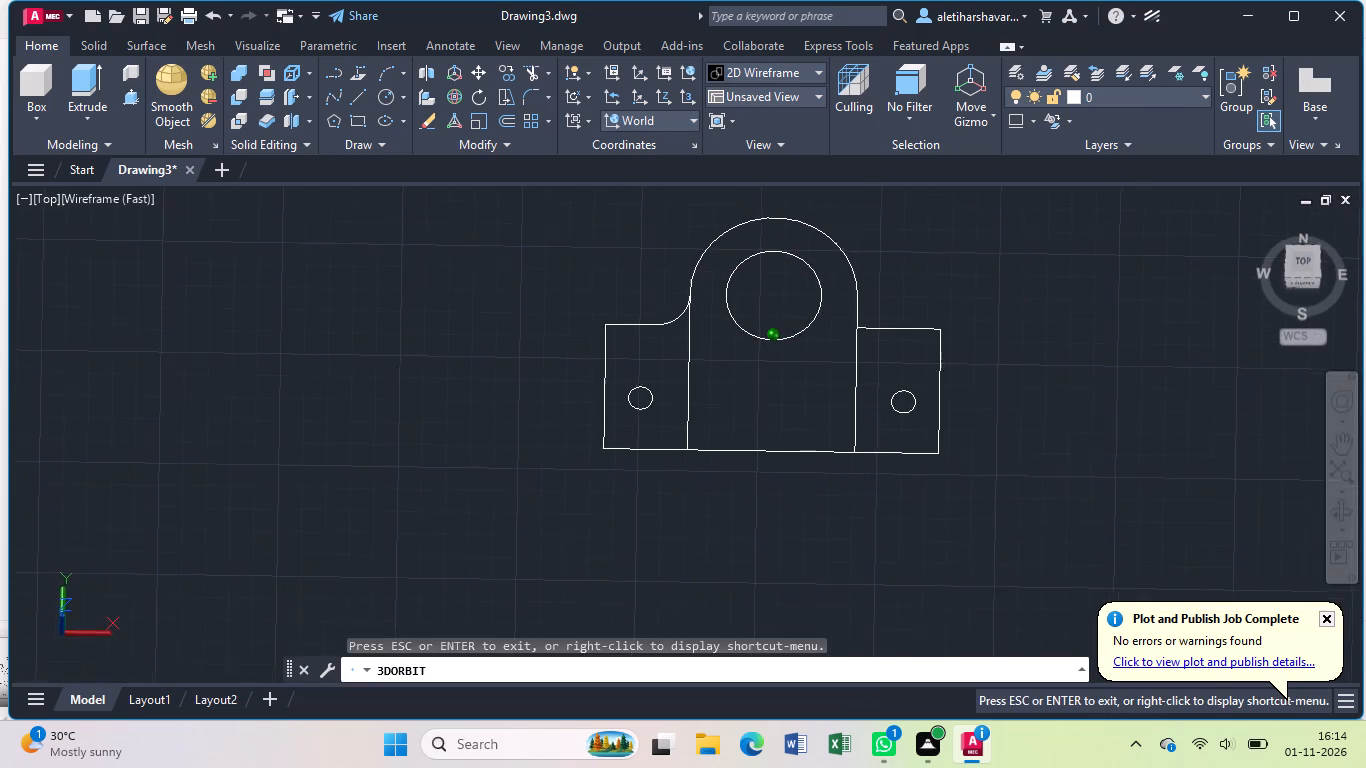
{"action": "left_click_drag", "start_coordinate": [1079, 441], "coordinate": [1086, 407]}
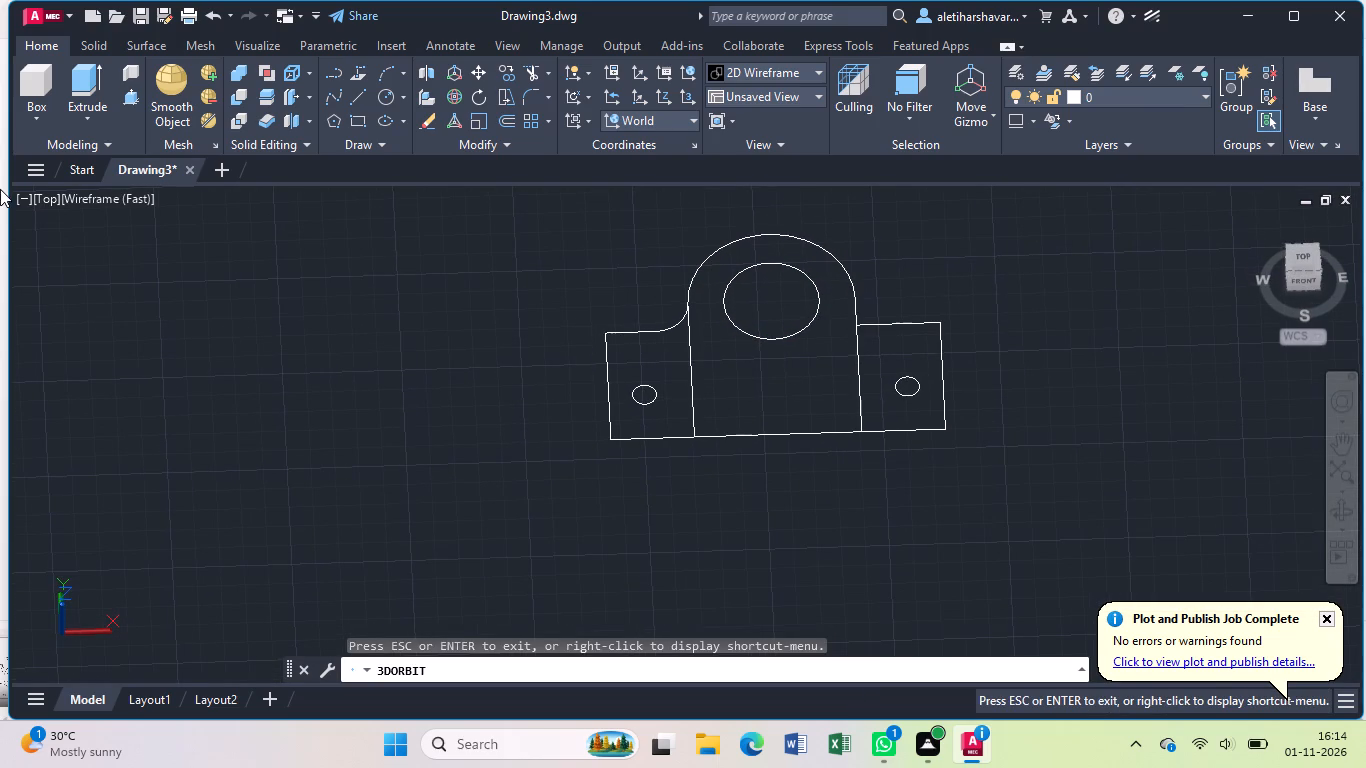
{"action": "left_click", "coordinate": [127, 95]}
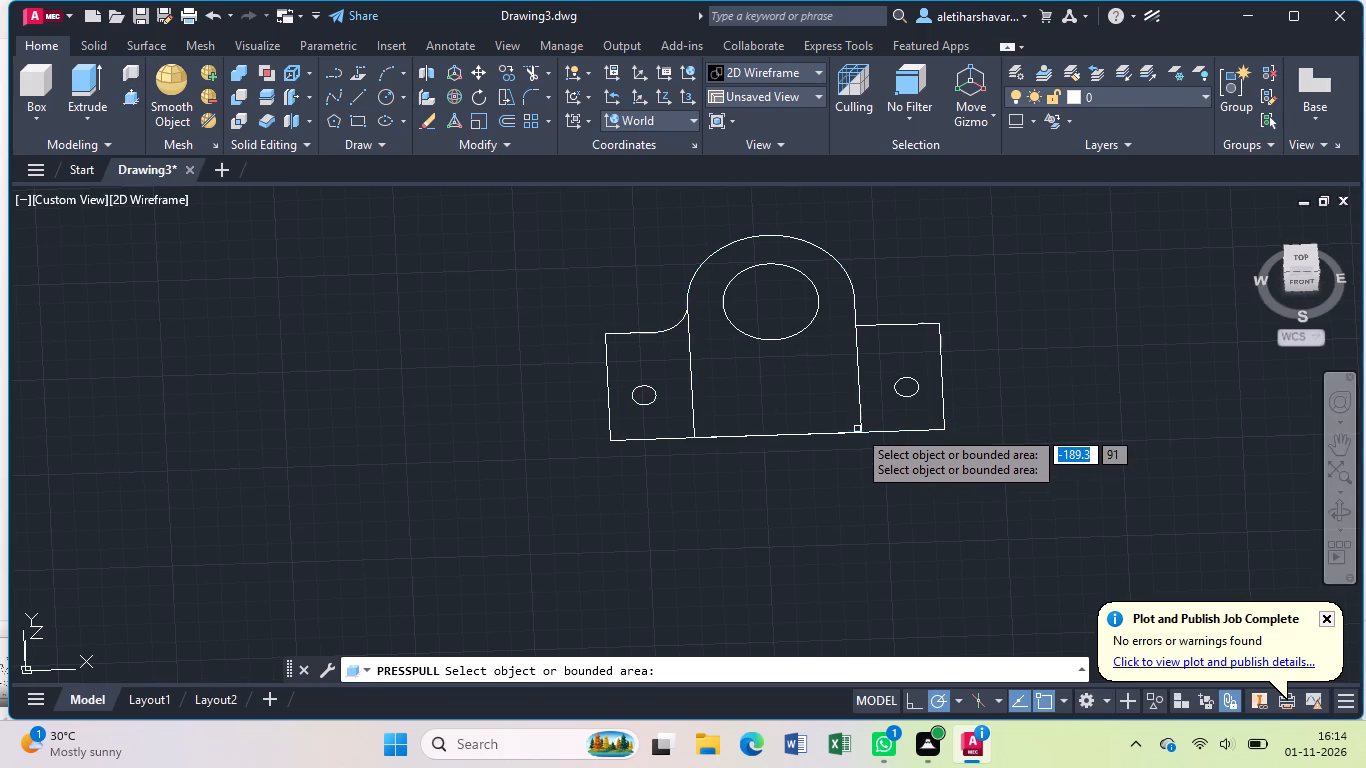
{"action": "left_click", "coordinate": [861, 423]}
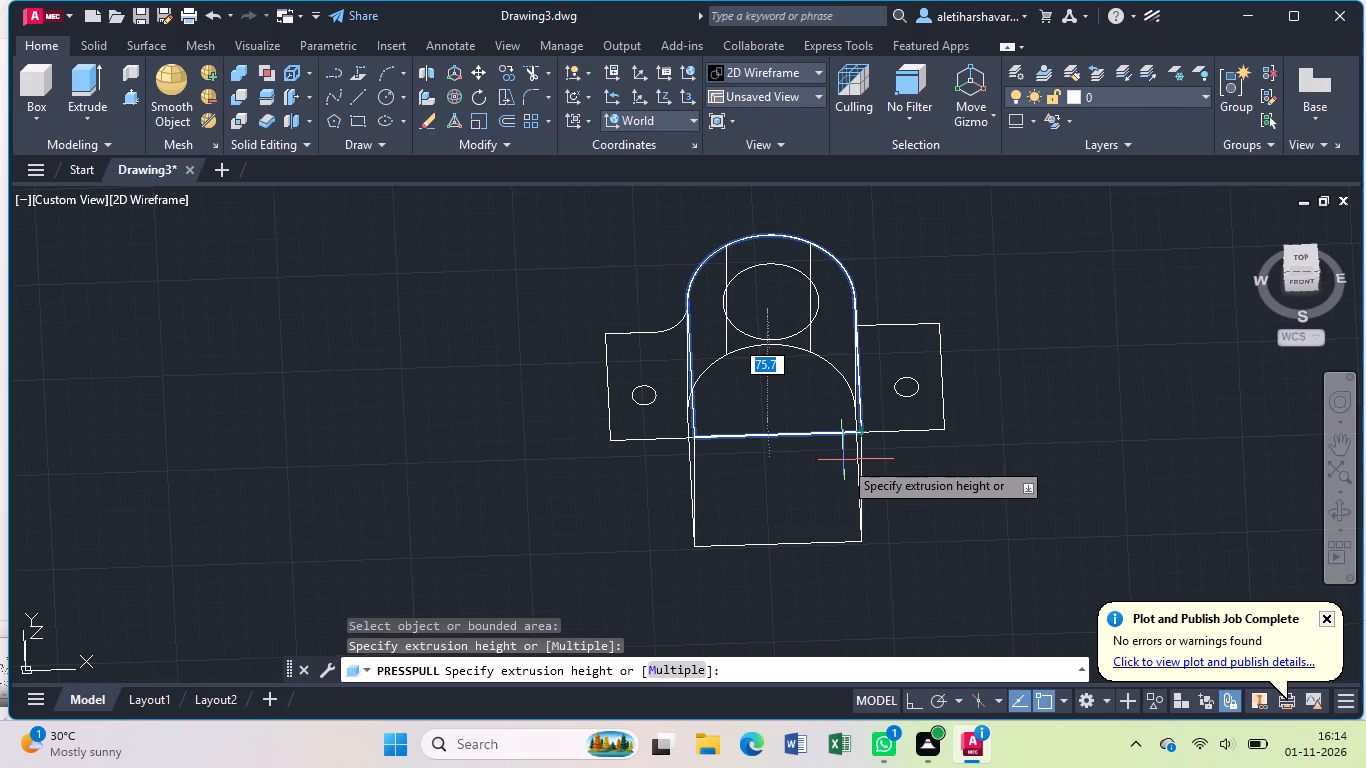
{"action": "key", "text": "3"}
{"action": "key", "text": "0"}
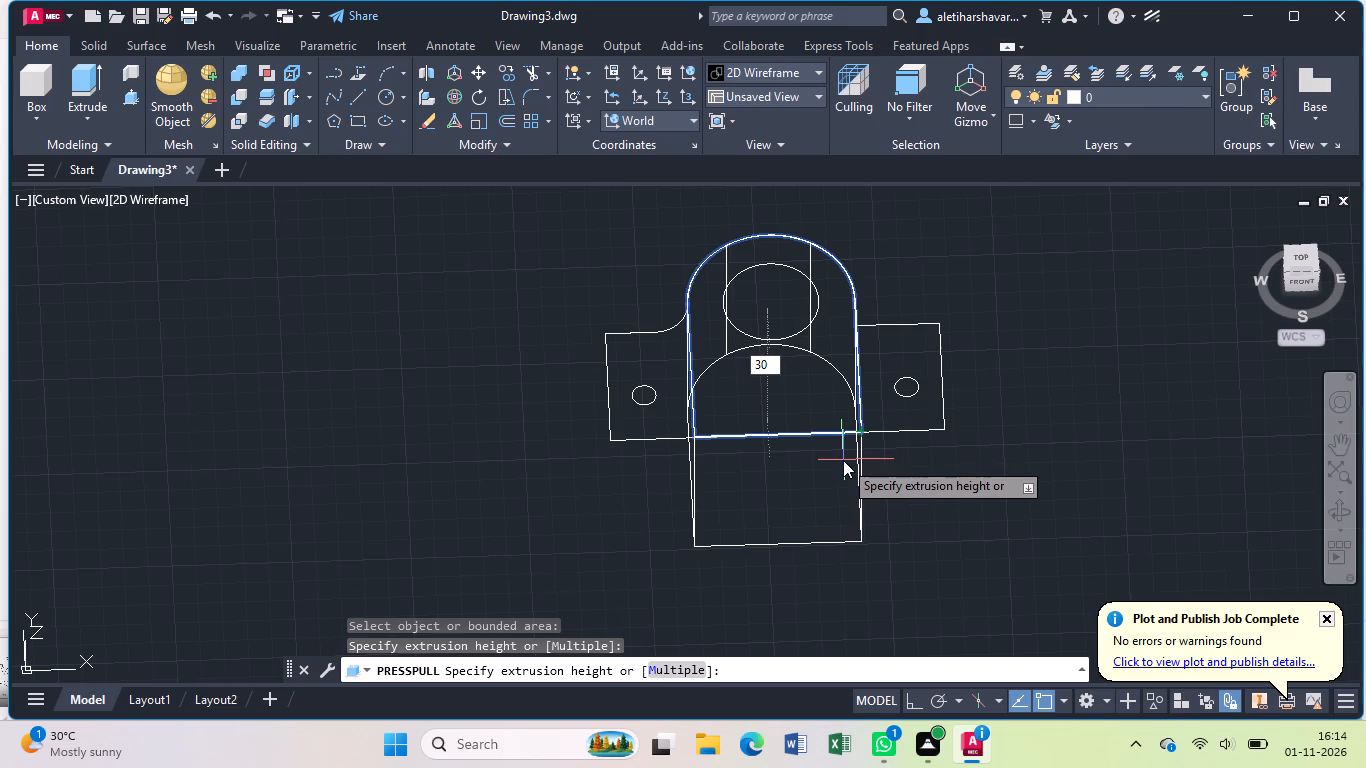
{"action": "key", "text": "Return"}
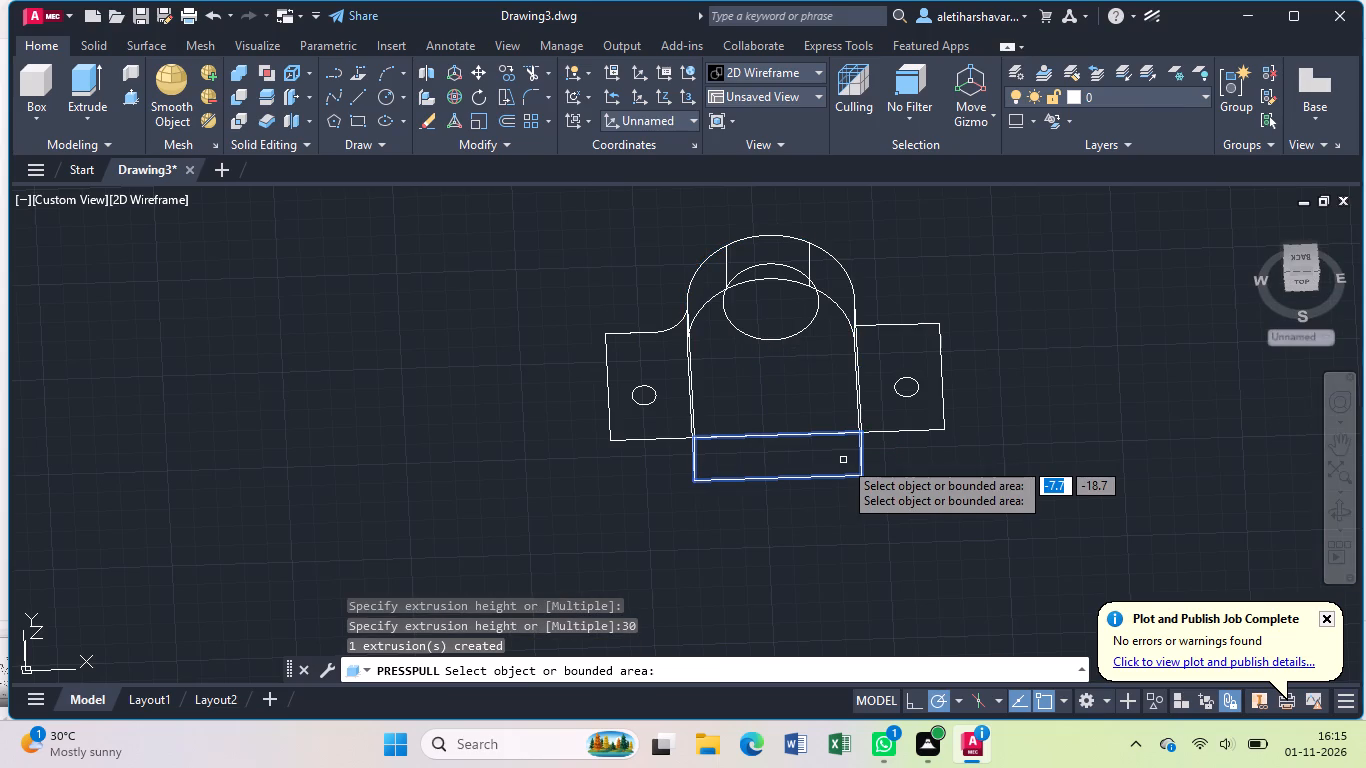
Press-pull the base areas on both sides of the upright to 25 mm, leaving their small circles open as holes.
{"action": "left_click", "coordinate": [876, 404]}
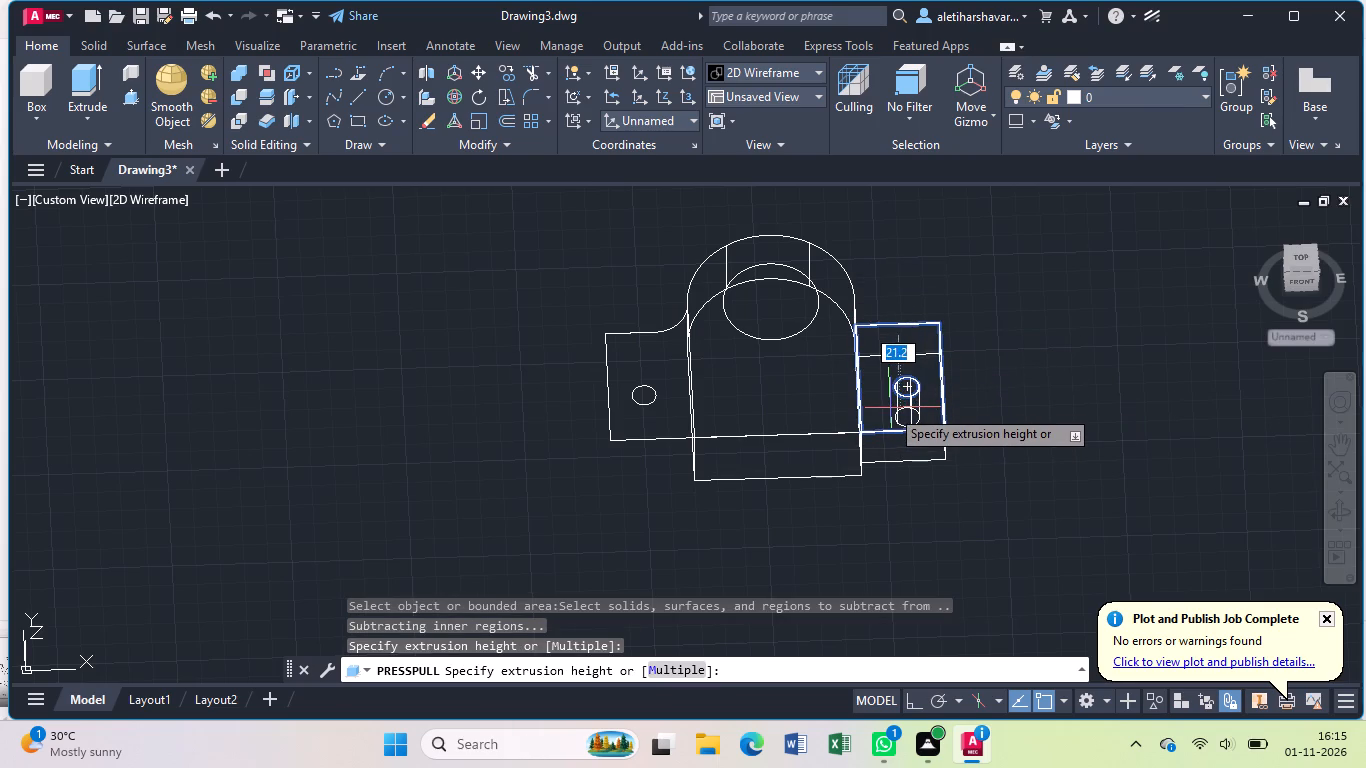
{"action": "key", "text": "2"}
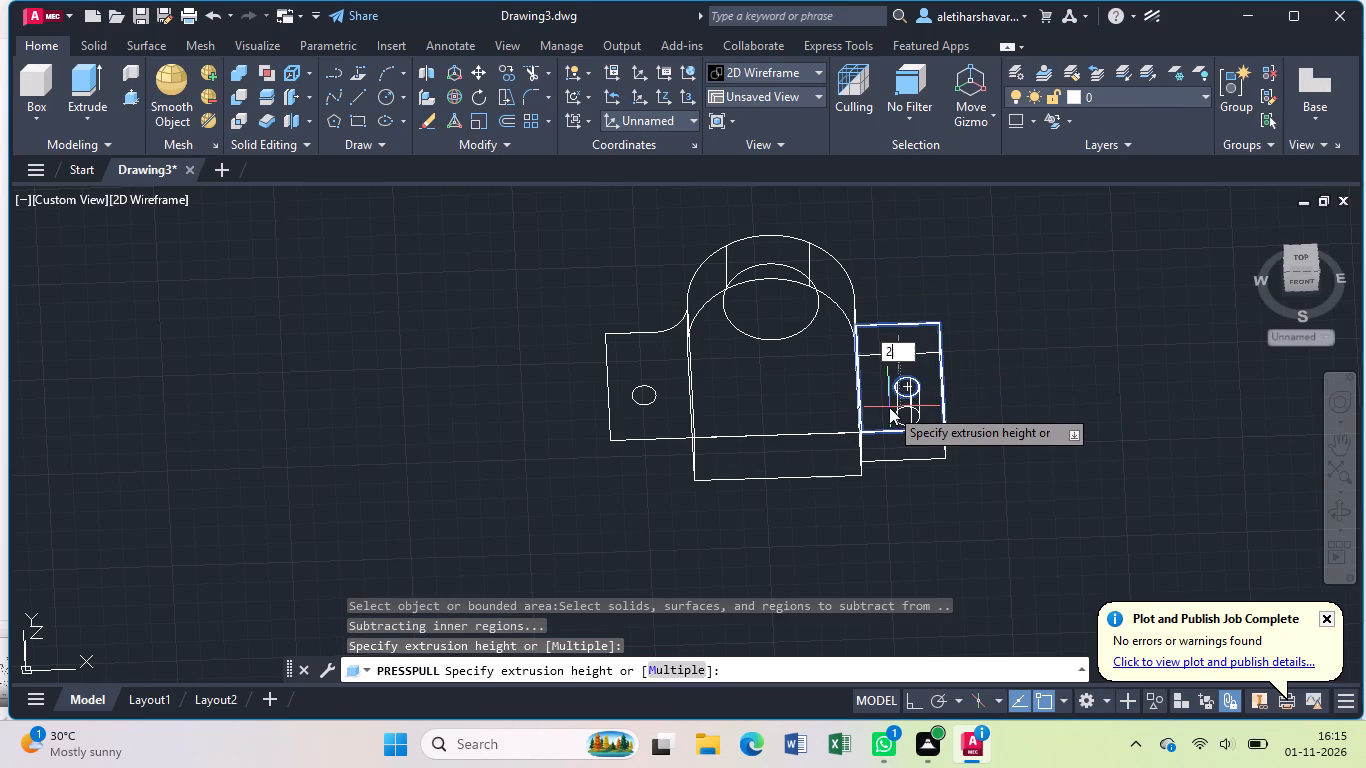
{"action": "key", "text": "5"}
{"action": "key", "text": "Return"}
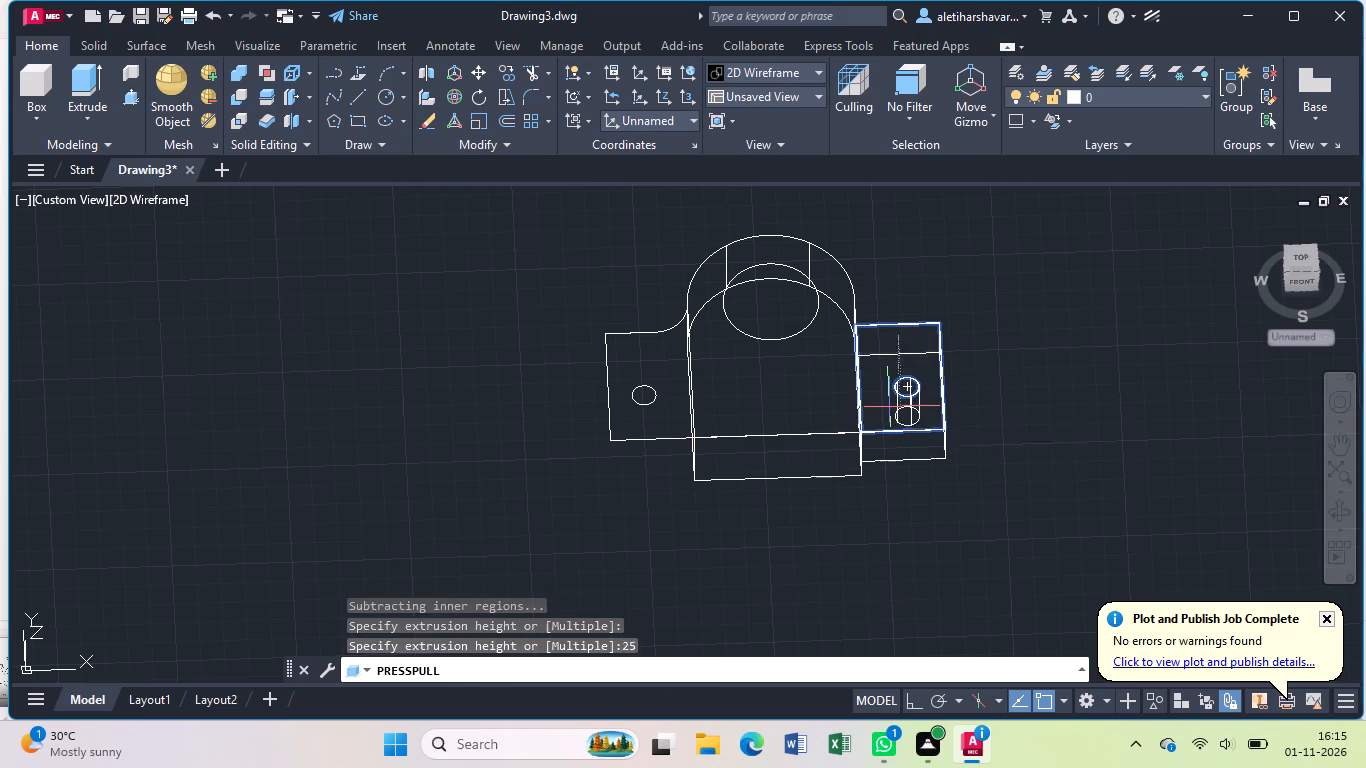
{"action": "left_click", "coordinate": [670, 420]}
{"action": "type", "text": "25"}
{"action": "key", "text": "Return"}
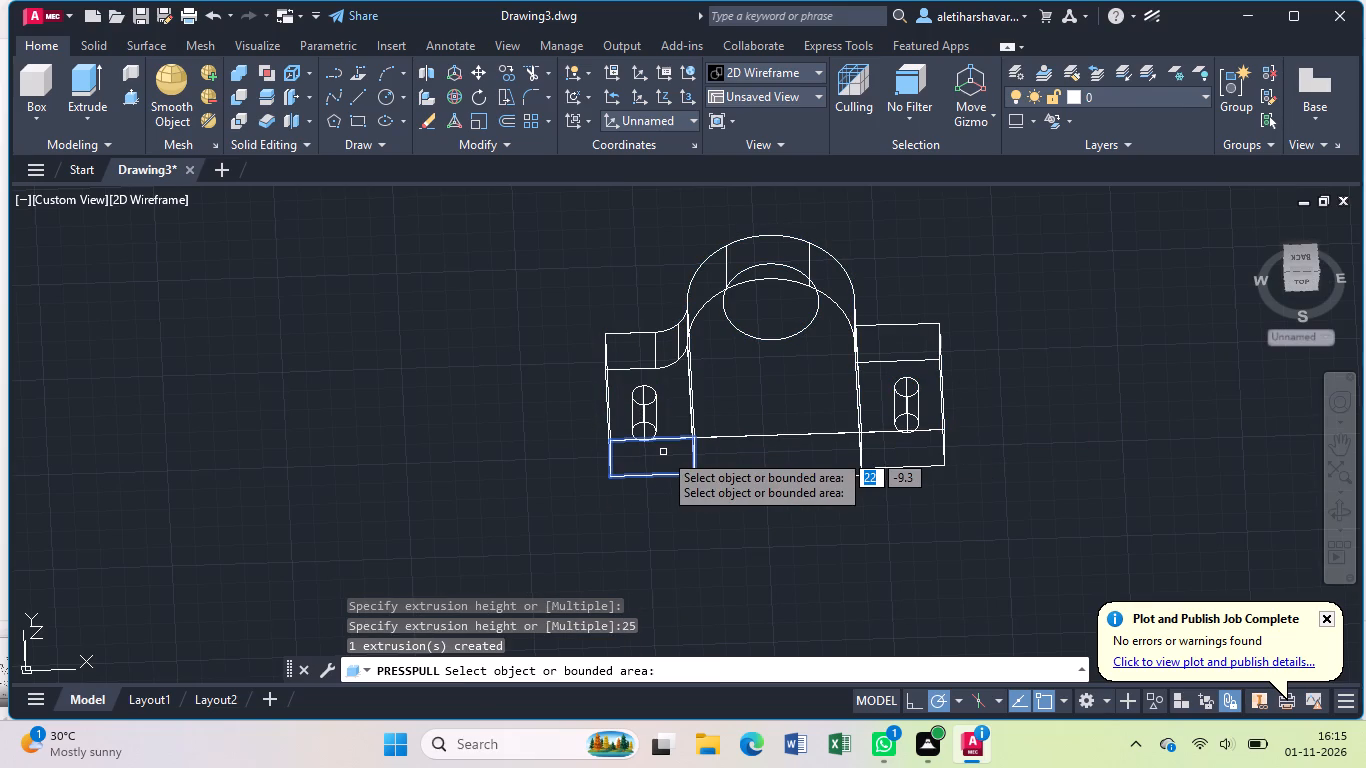
{"action": "key", "text": "Escape"}
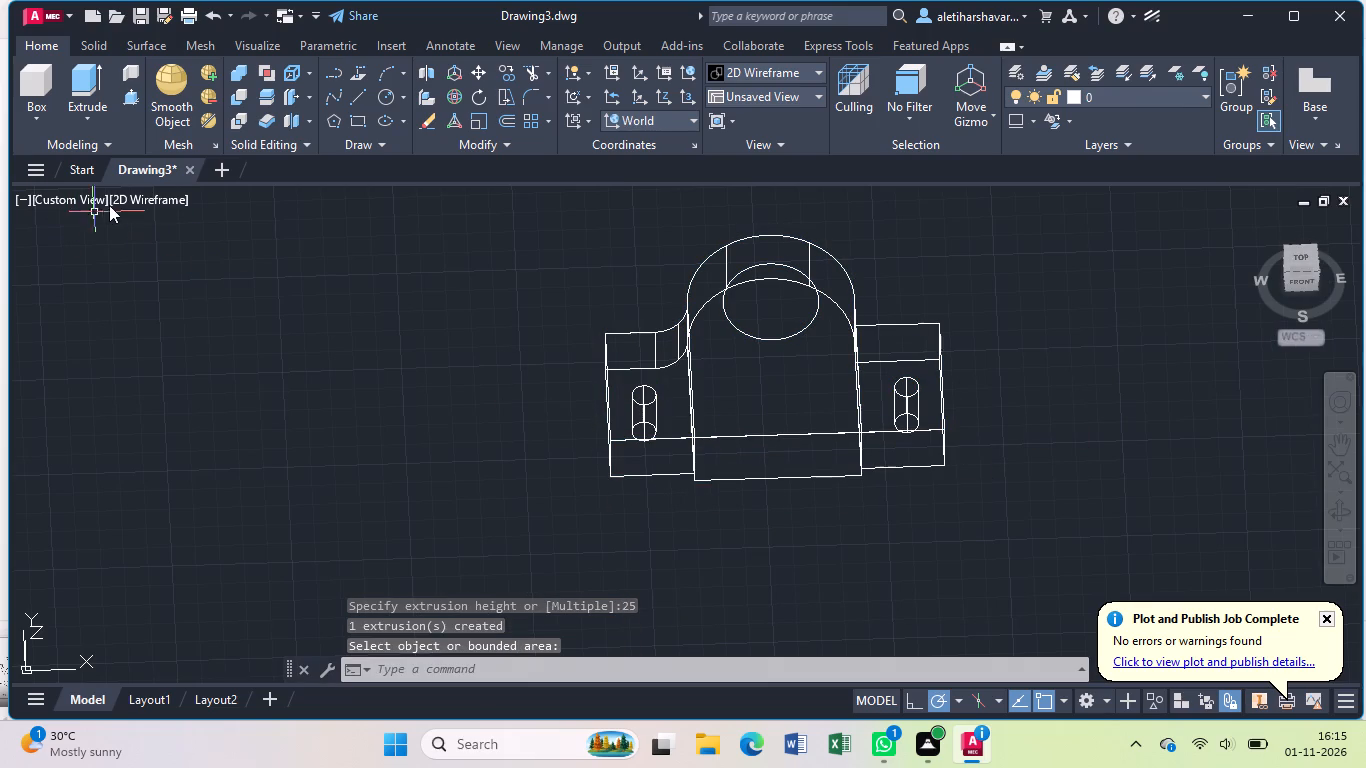
Set the viewport's visual style to Shades of Gray.
{"action": "left_click", "coordinate": [140, 199]}
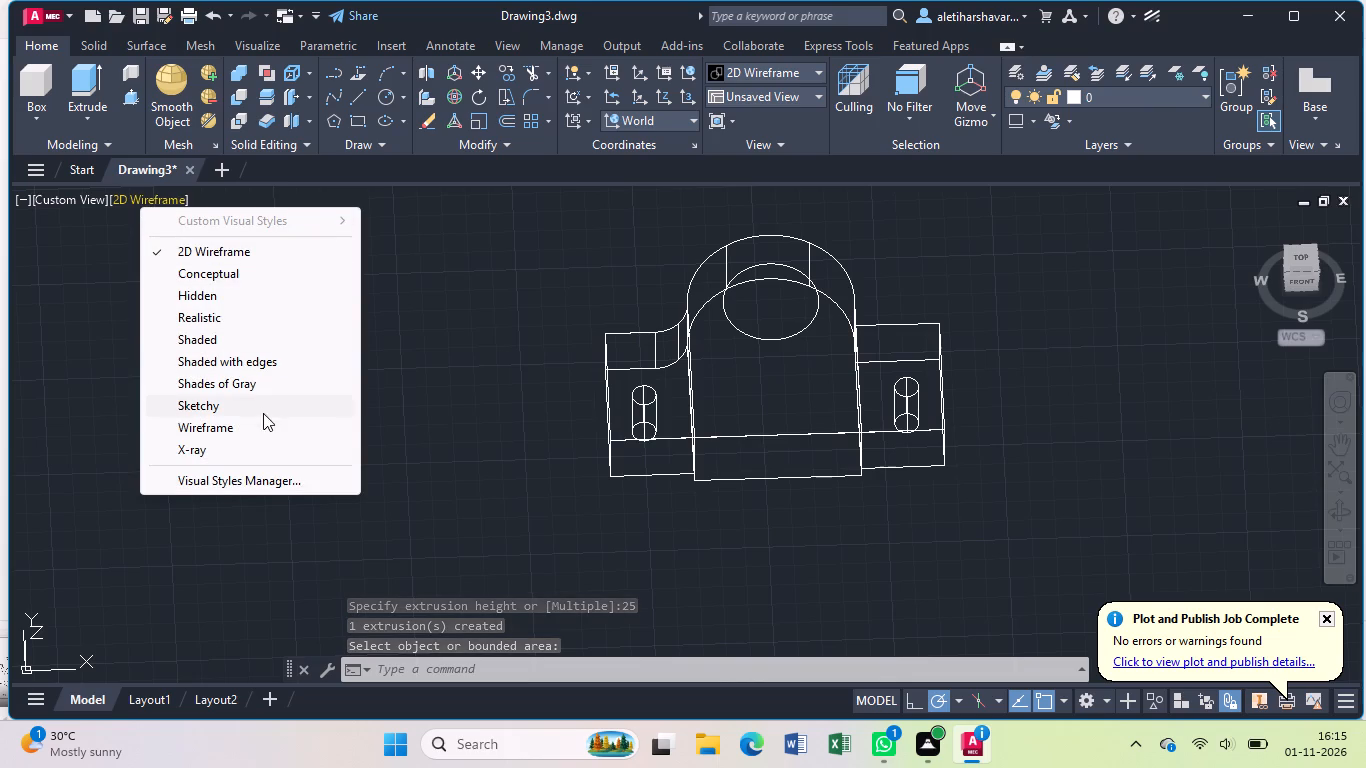
{"action": "left_click", "coordinate": [257, 383]}
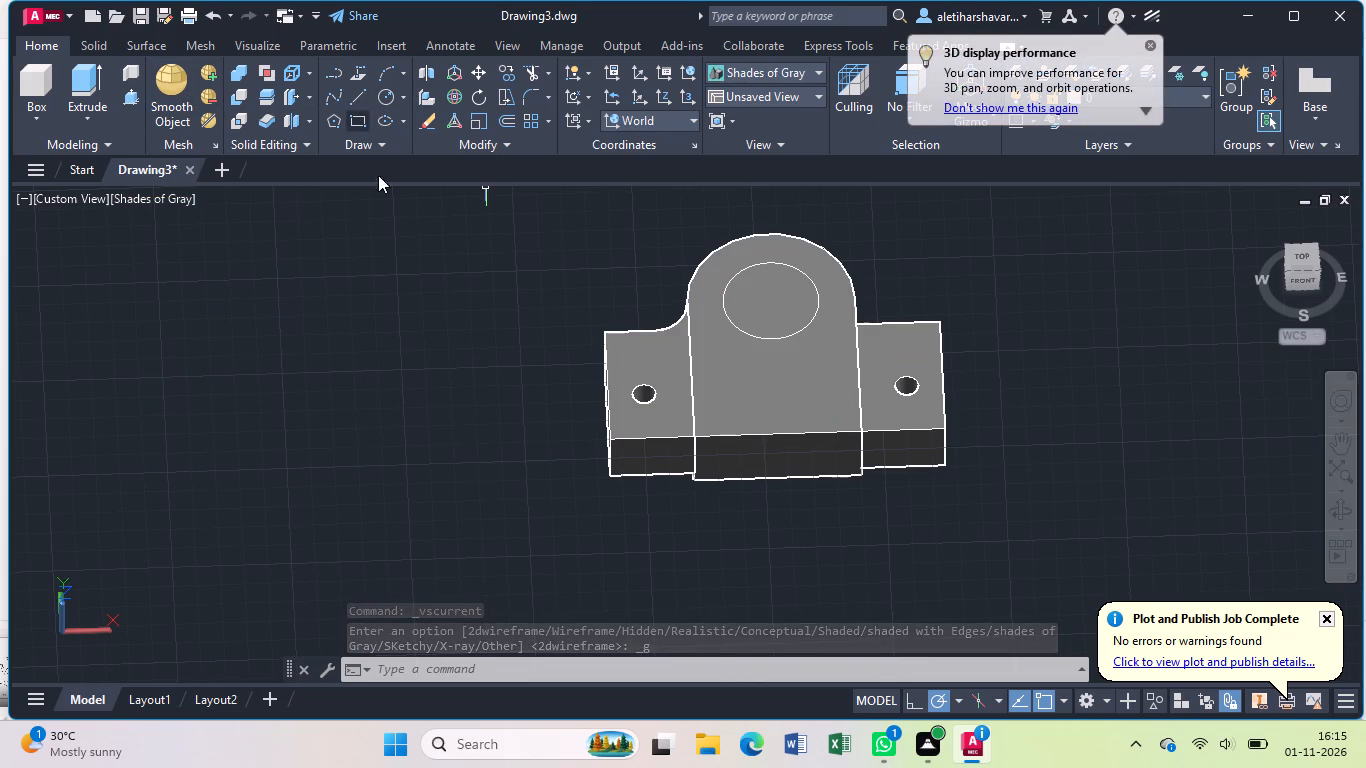
Press-pull the large circle down through the full thickness of the upright to cut the through hole.
{"action": "left_click", "coordinate": [125, 97]}
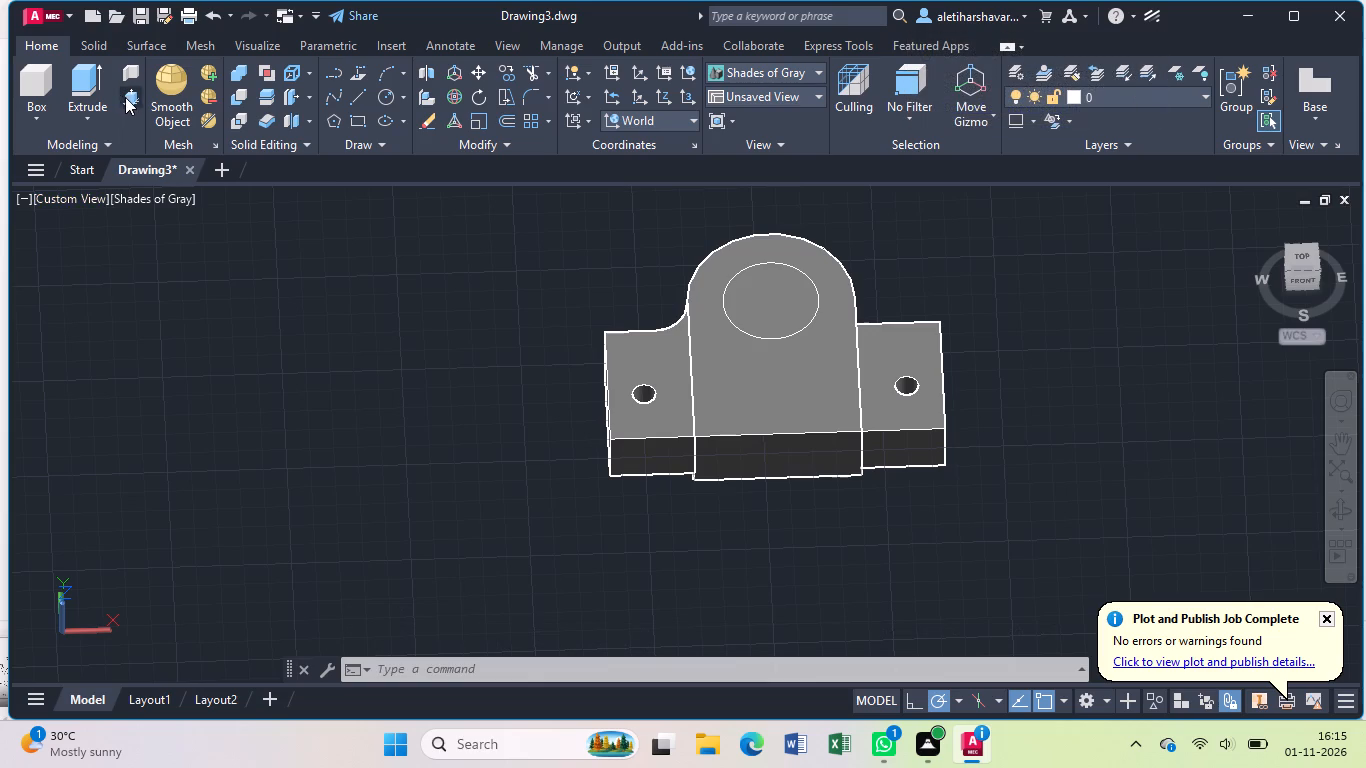
{"action": "left_click", "coordinate": [762, 324]}
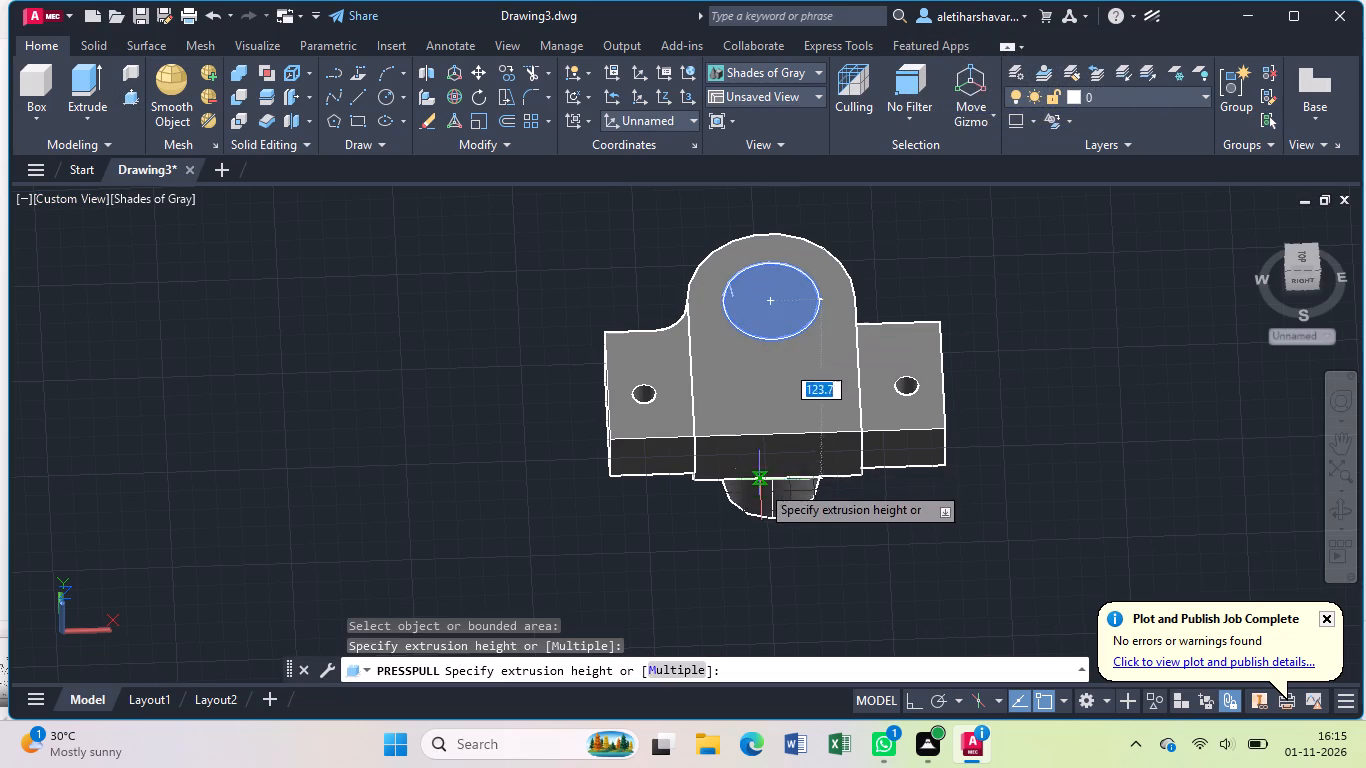
{"action": "left_click", "coordinate": [760, 492]}
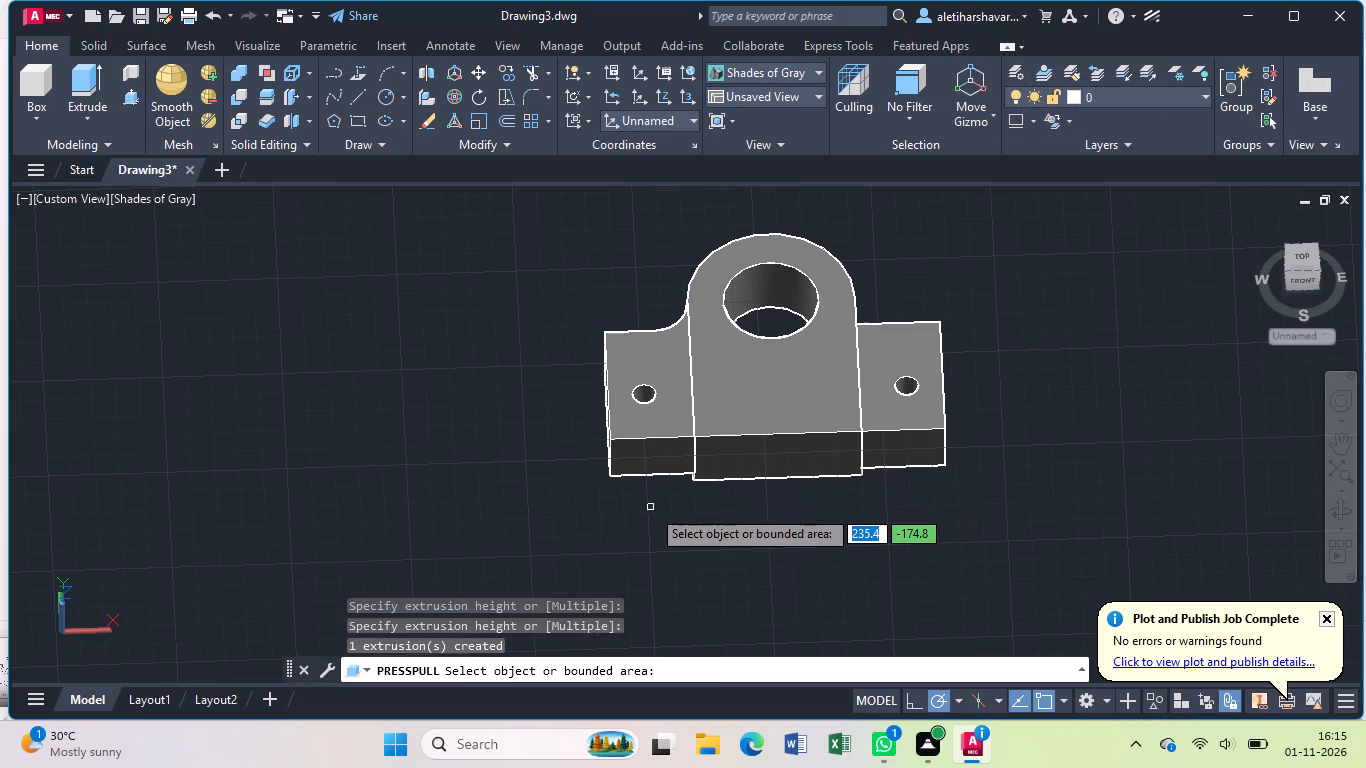
{"action": "key", "text": "Escape"}
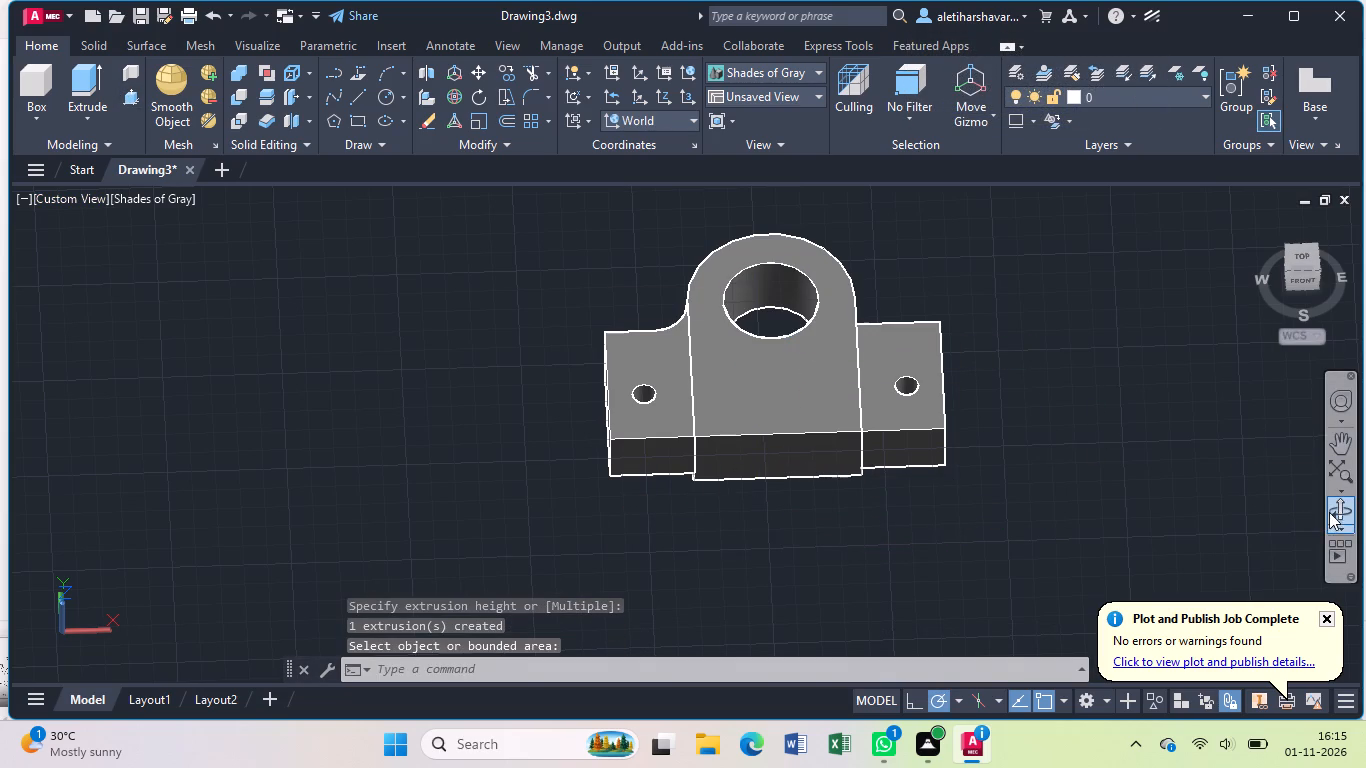
Orbit around the shaded bracket to examine its holes, side faces and thickness from several angles.
{"action": "left_click", "coordinate": [1336, 509]}
{"action": "left_click_drag", "start_coordinate": [1014, 326], "coordinate": [985, 448]}
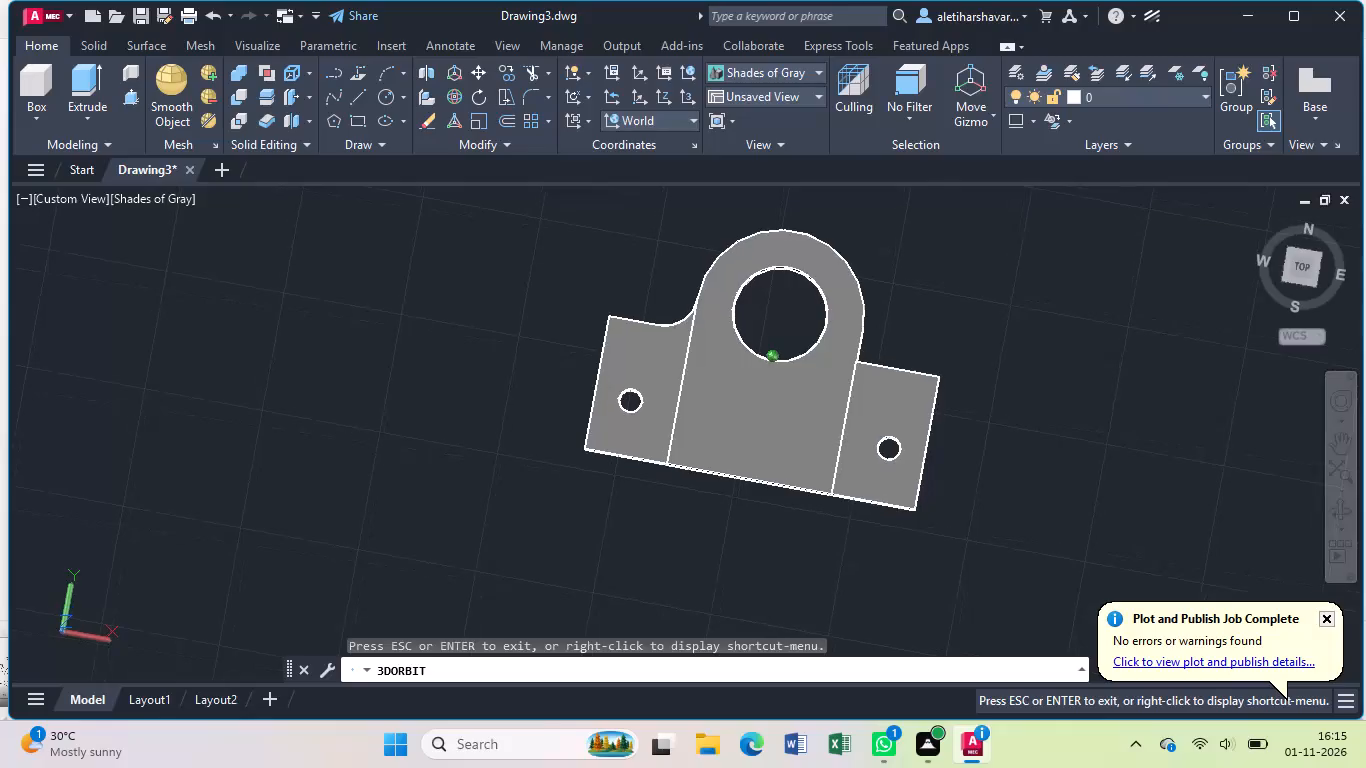
{"action": "left_click_drag", "start_coordinate": [985, 448], "coordinate": [1073, 243]}
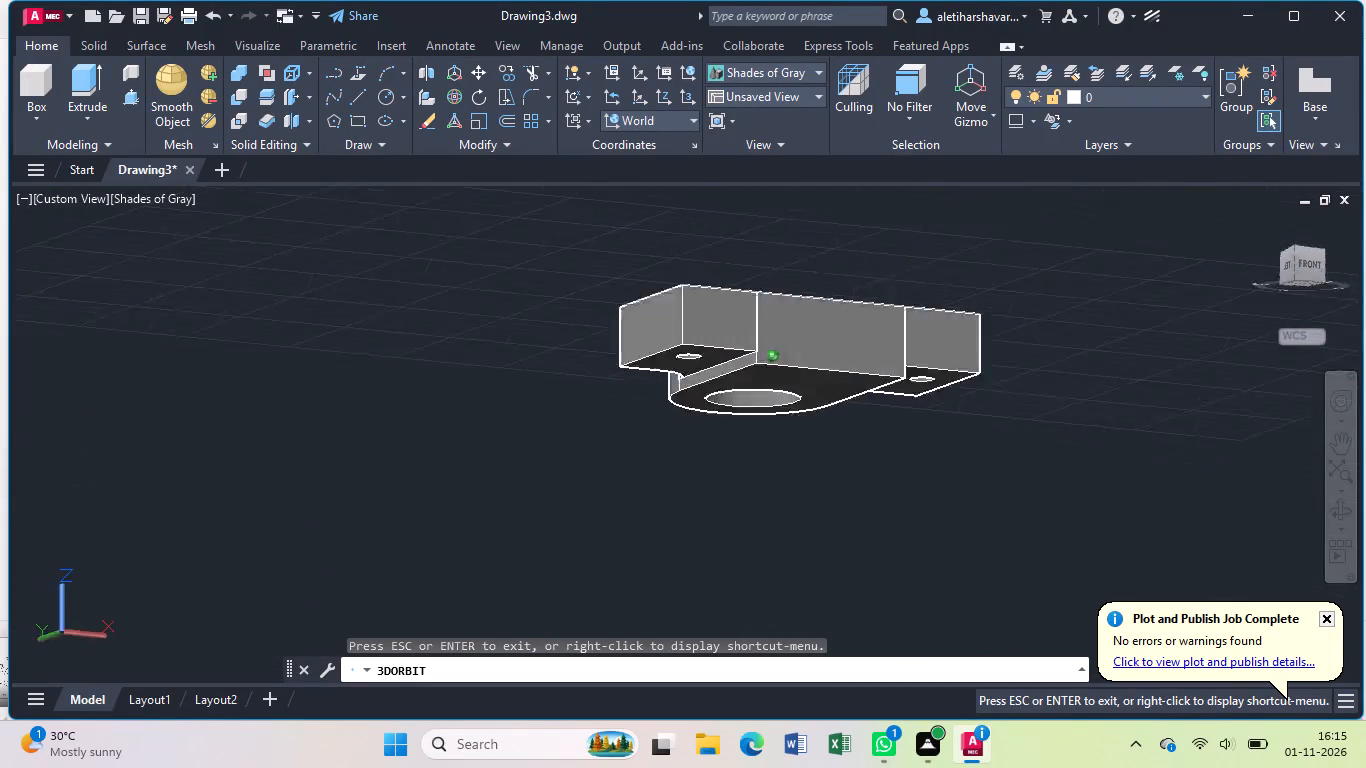
{"action": "left_click_drag", "start_coordinate": [1073, 243], "coordinate": [536, 372]}
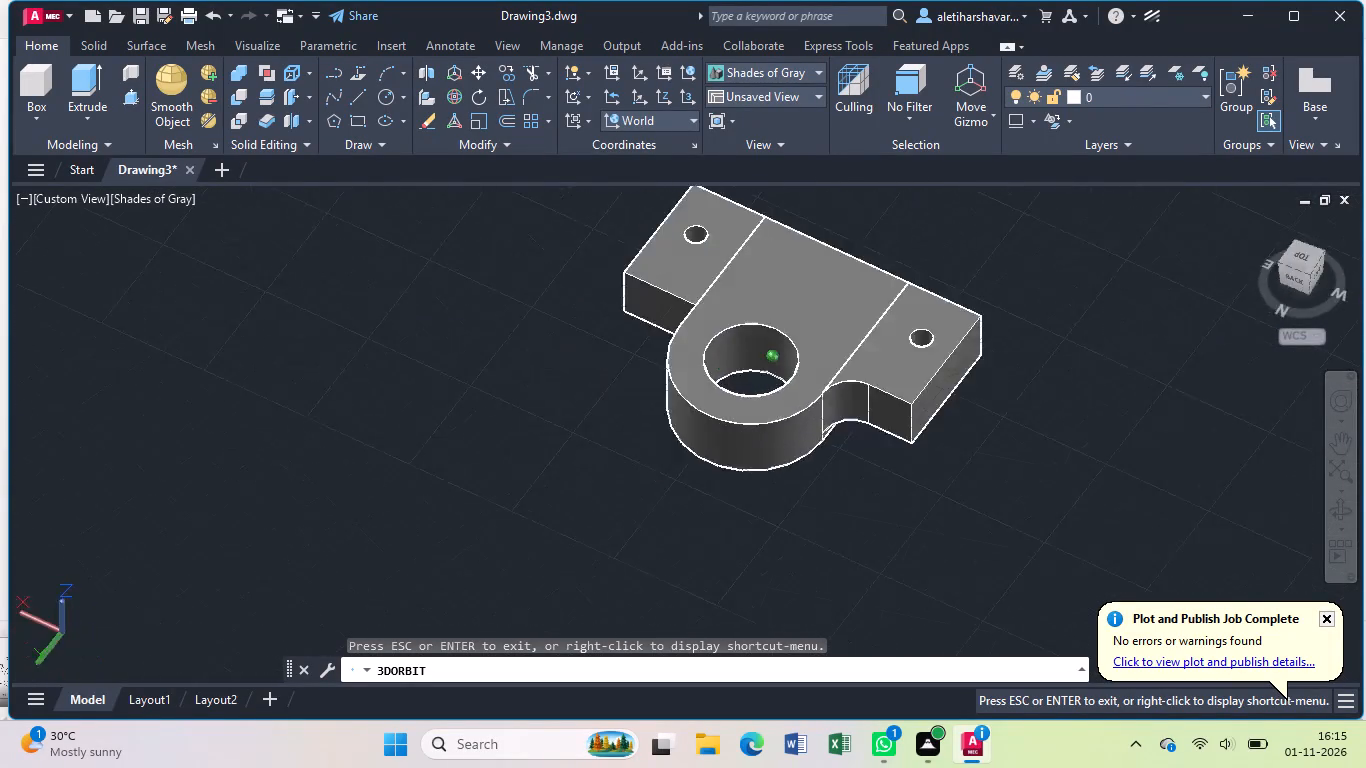
{"action": "left_click_drag", "start_coordinate": [536, 372], "coordinate": [995, 487]}
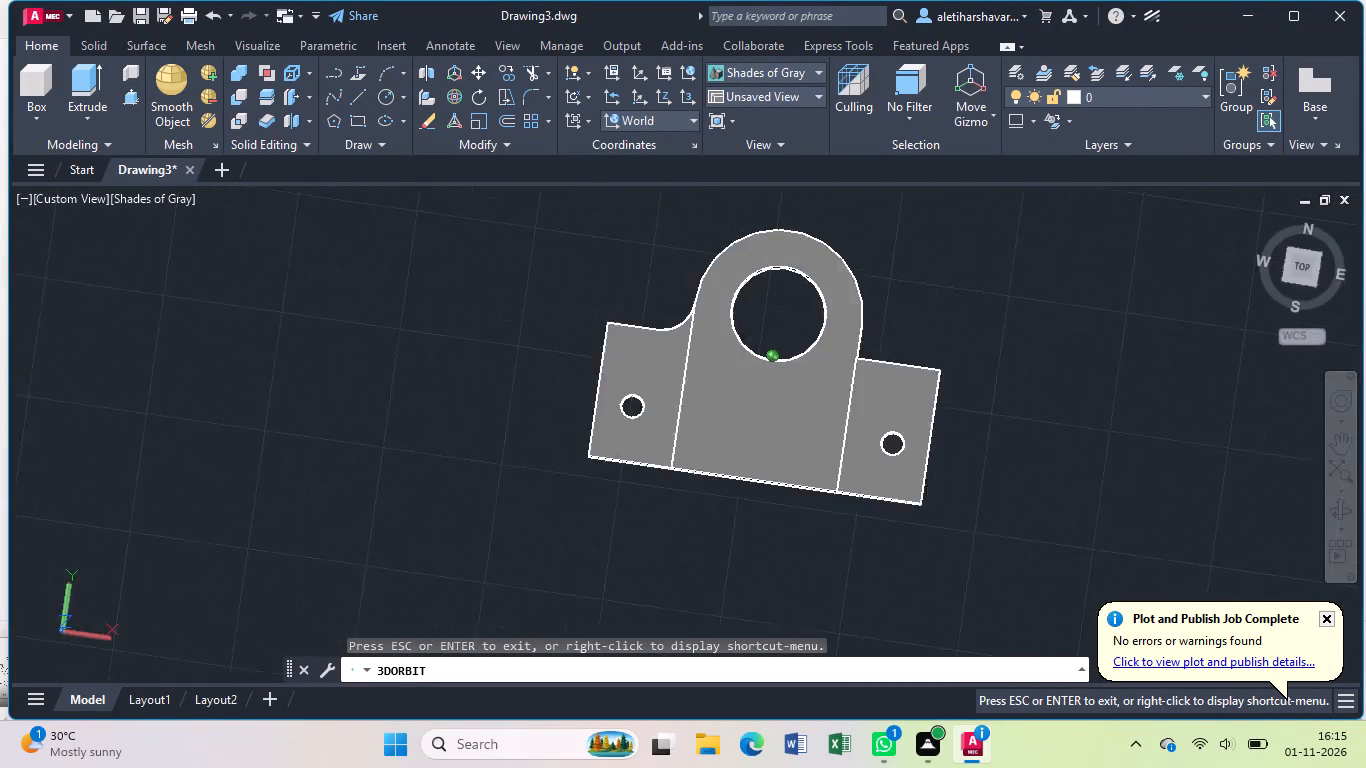
{"action": "left_click_drag", "start_coordinate": [995, 487], "coordinate": [1044, 538]}
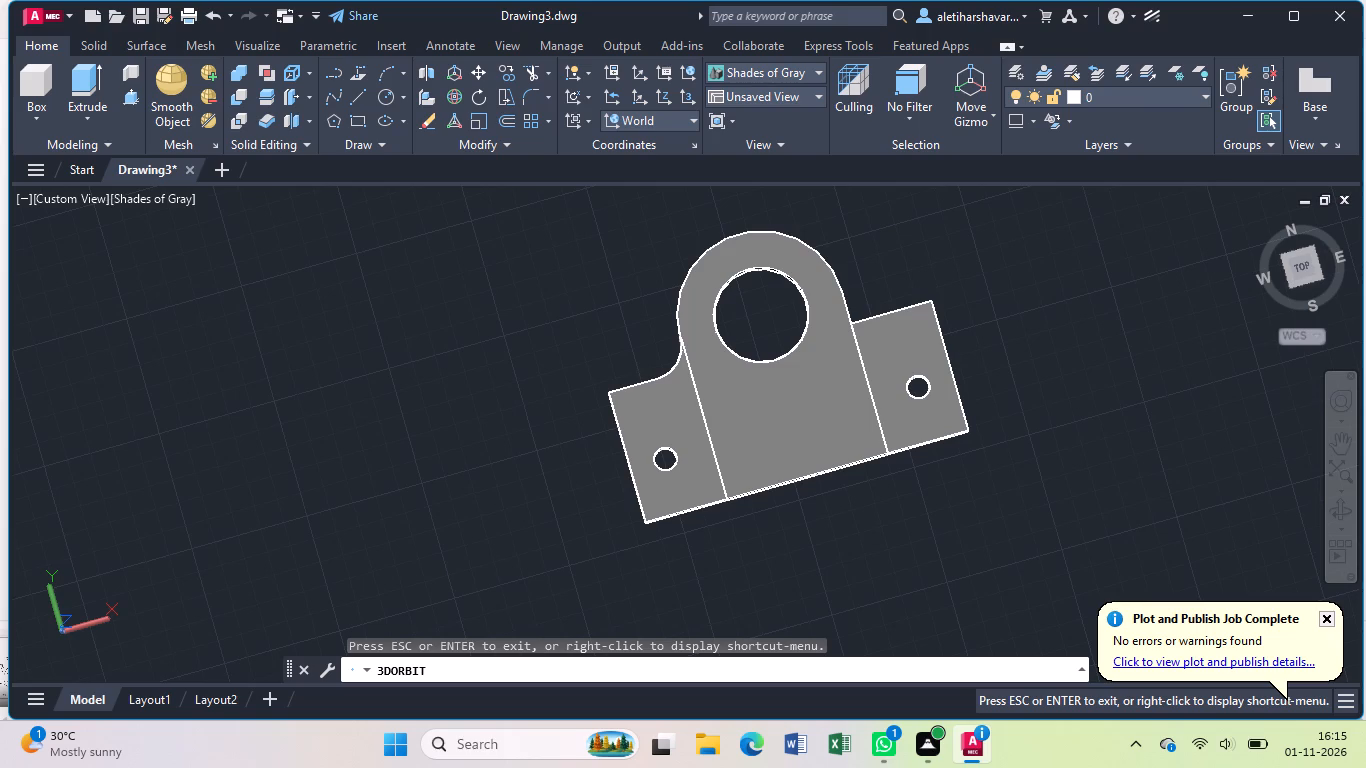
{"action": "left_click", "coordinate": [1333, 508]}
{"action": "left_click_drag", "start_coordinate": [981, 525], "coordinate": [976, 496]}
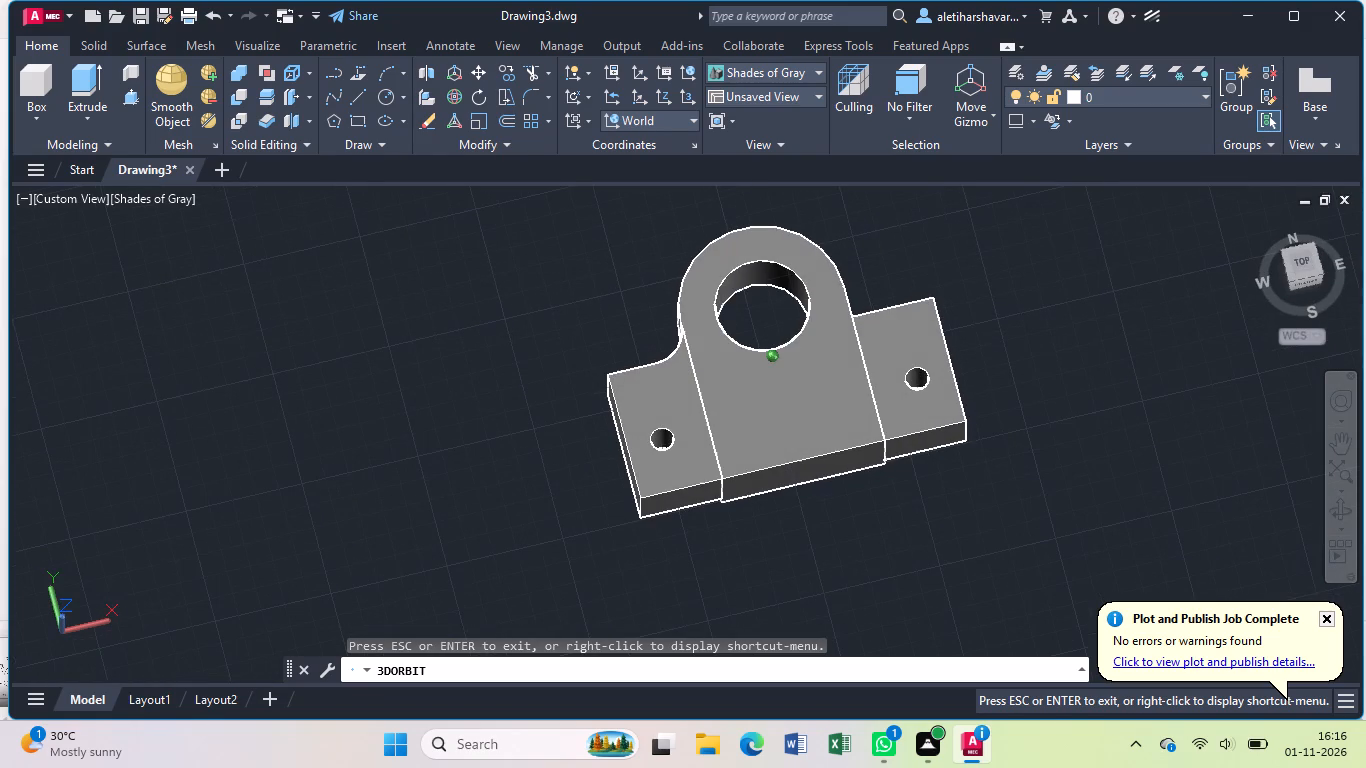
{"action": "left_click_drag", "start_coordinate": [976, 496], "coordinate": [976, 497]}
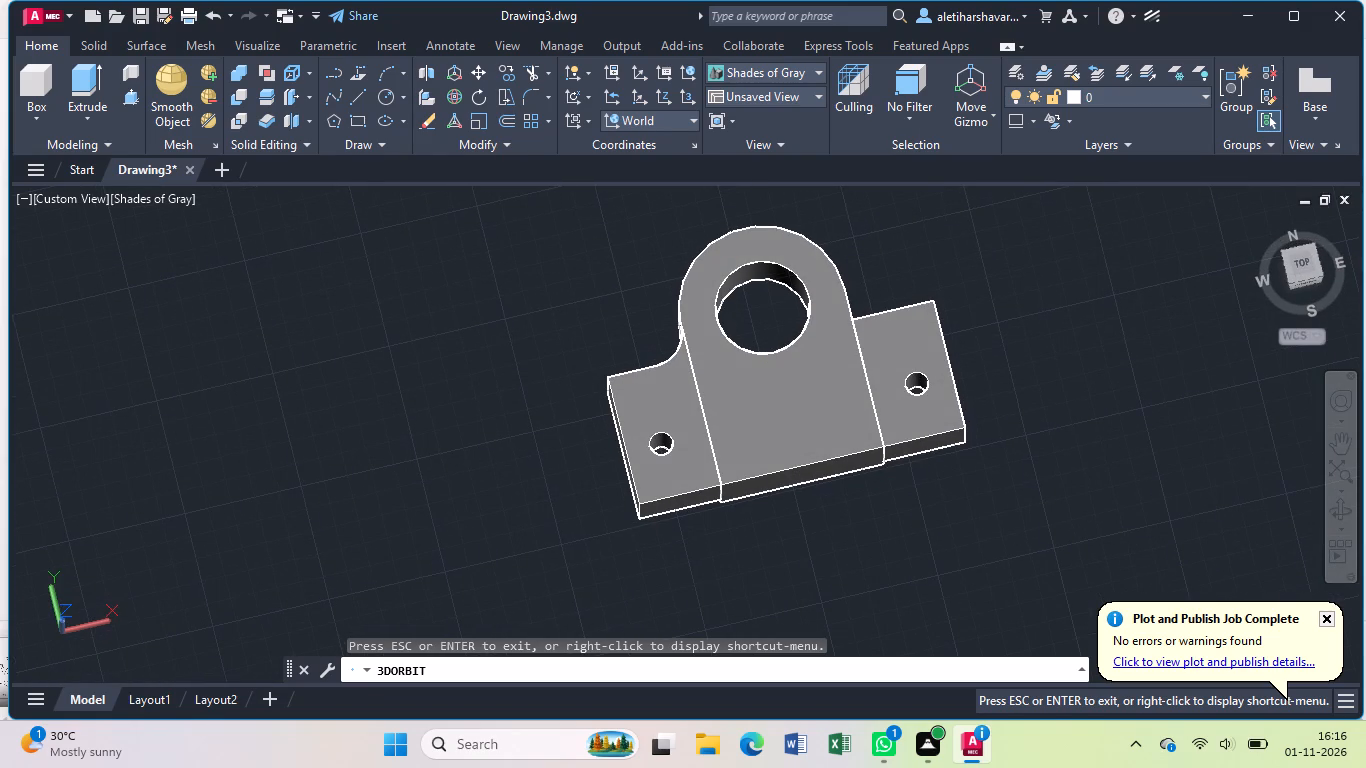
{"action": "key", "text": "Escape"}
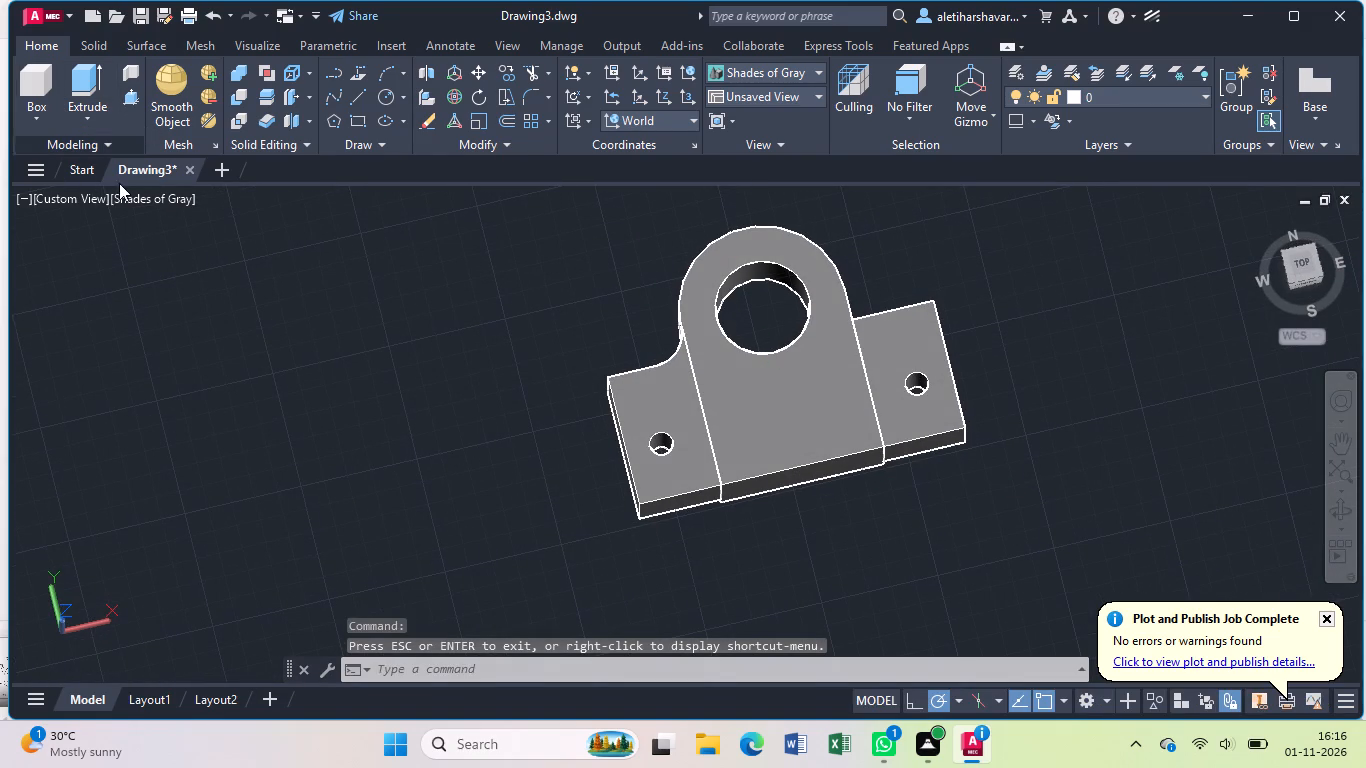
Examine the bracket in the preset Top and Bottom views.
{"action": "left_click", "coordinate": [67, 200]}
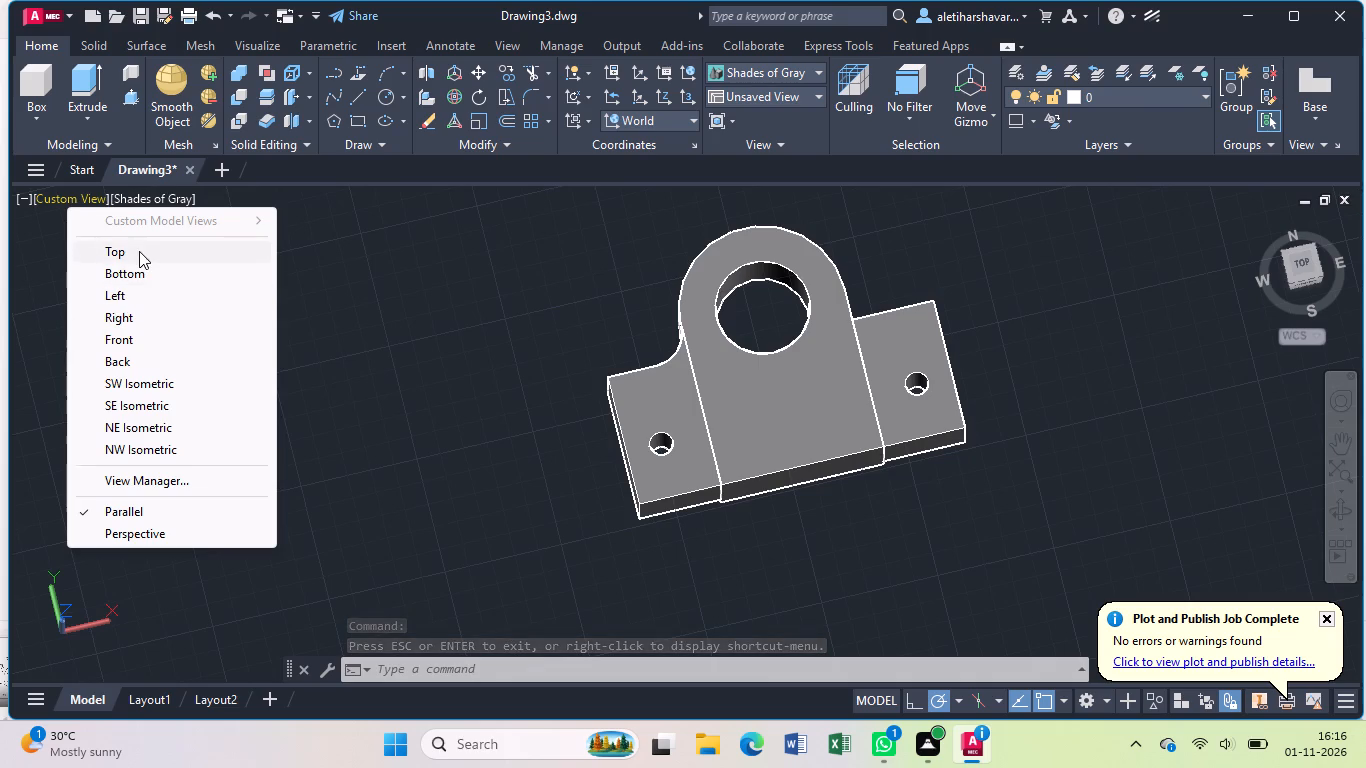
{"action": "left_click", "coordinate": [139, 251]}
{"action": "scroll", "coordinate": [672, 489], "scroll_direction": "down", "scroll_amount": 1}
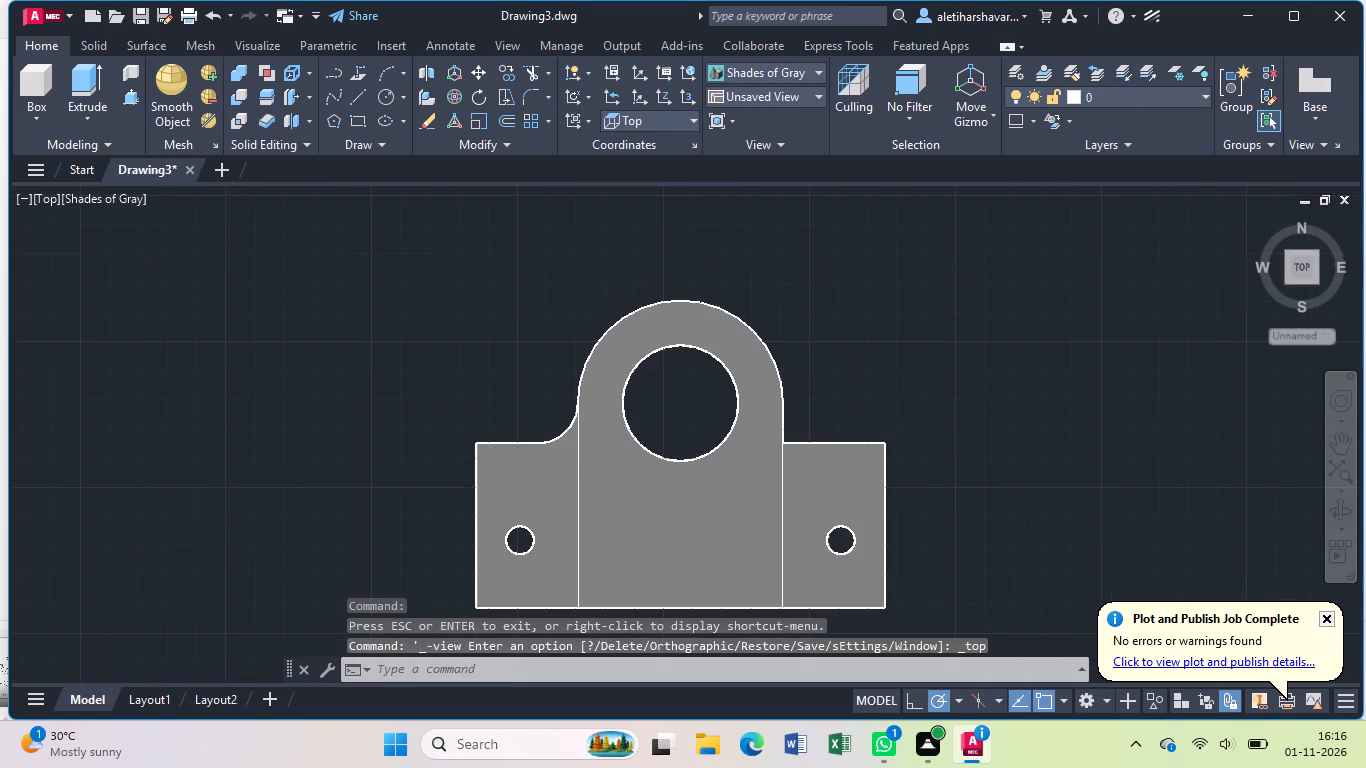
{"action": "left_click", "coordinate": [50, 201]}
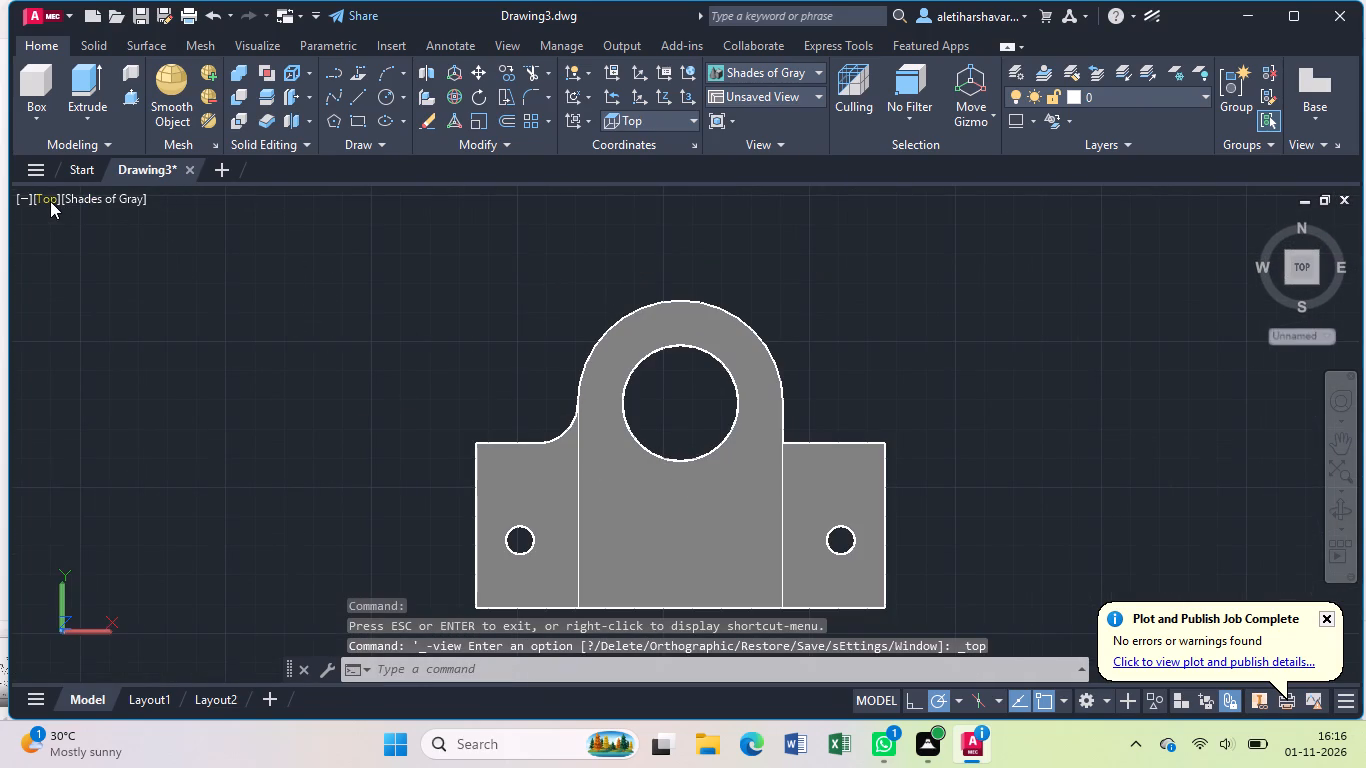
{"action": "left_click", "coordinate": [119, 272]}
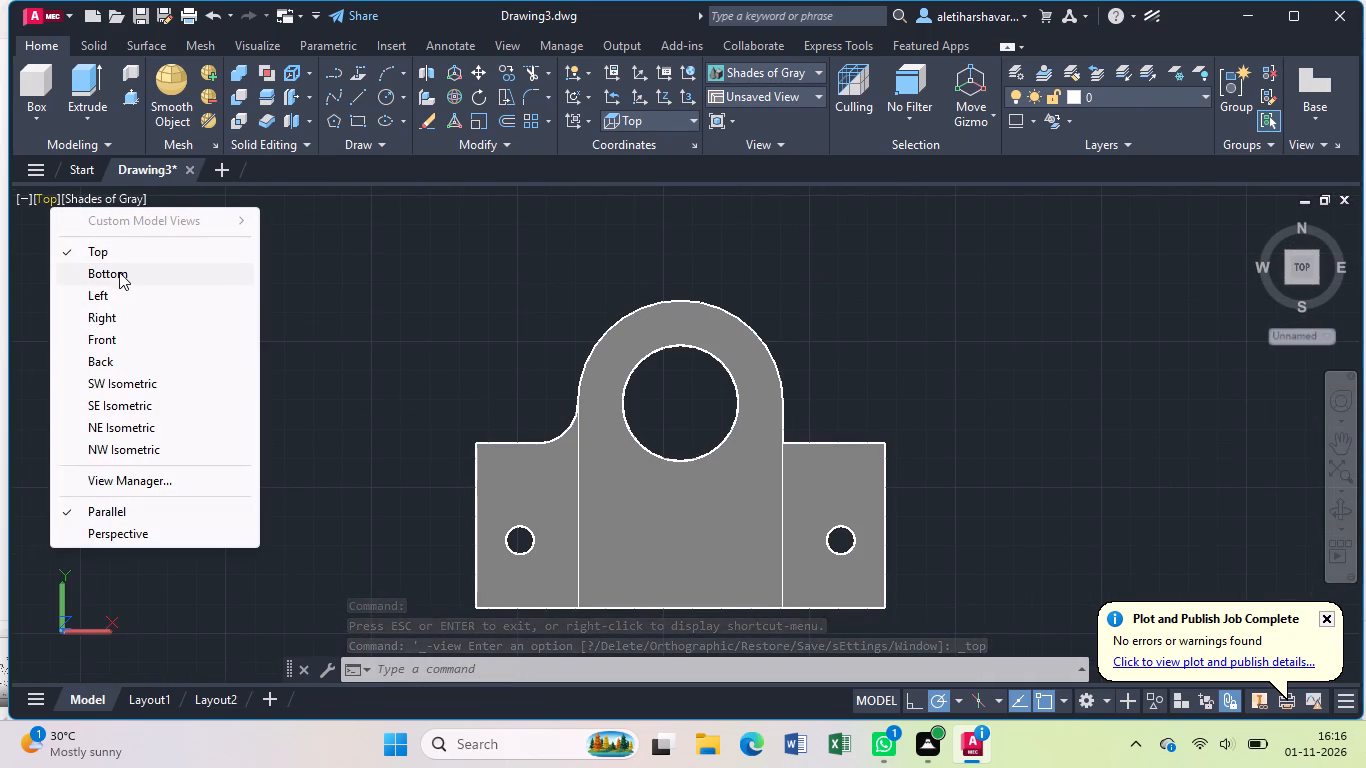
{"action": "scroll", "coordinate": [680, 530], "scroll_direction": "down", "scroll_amount": 1}
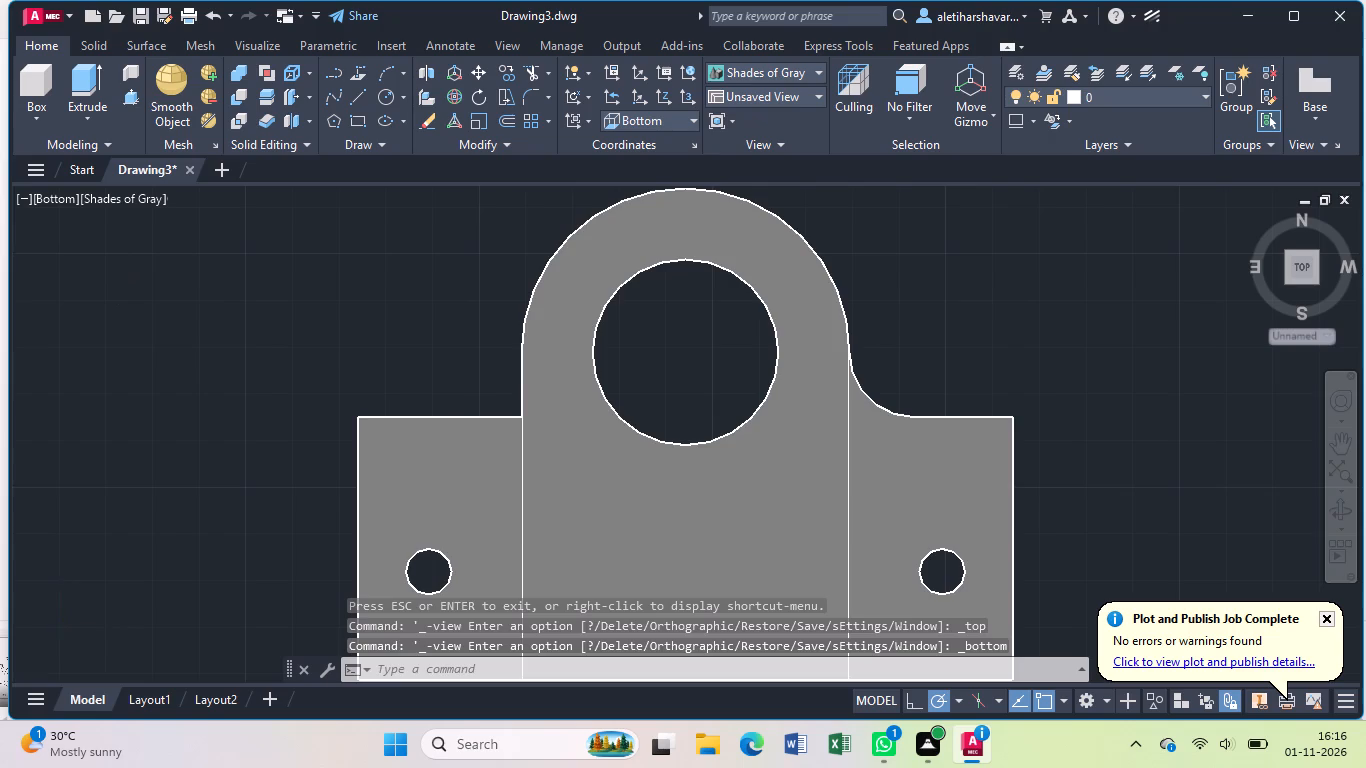
{"action": "scroll", "coordinate": [669, 511], "scroll_direction": "up", "scroll_amount": 2}
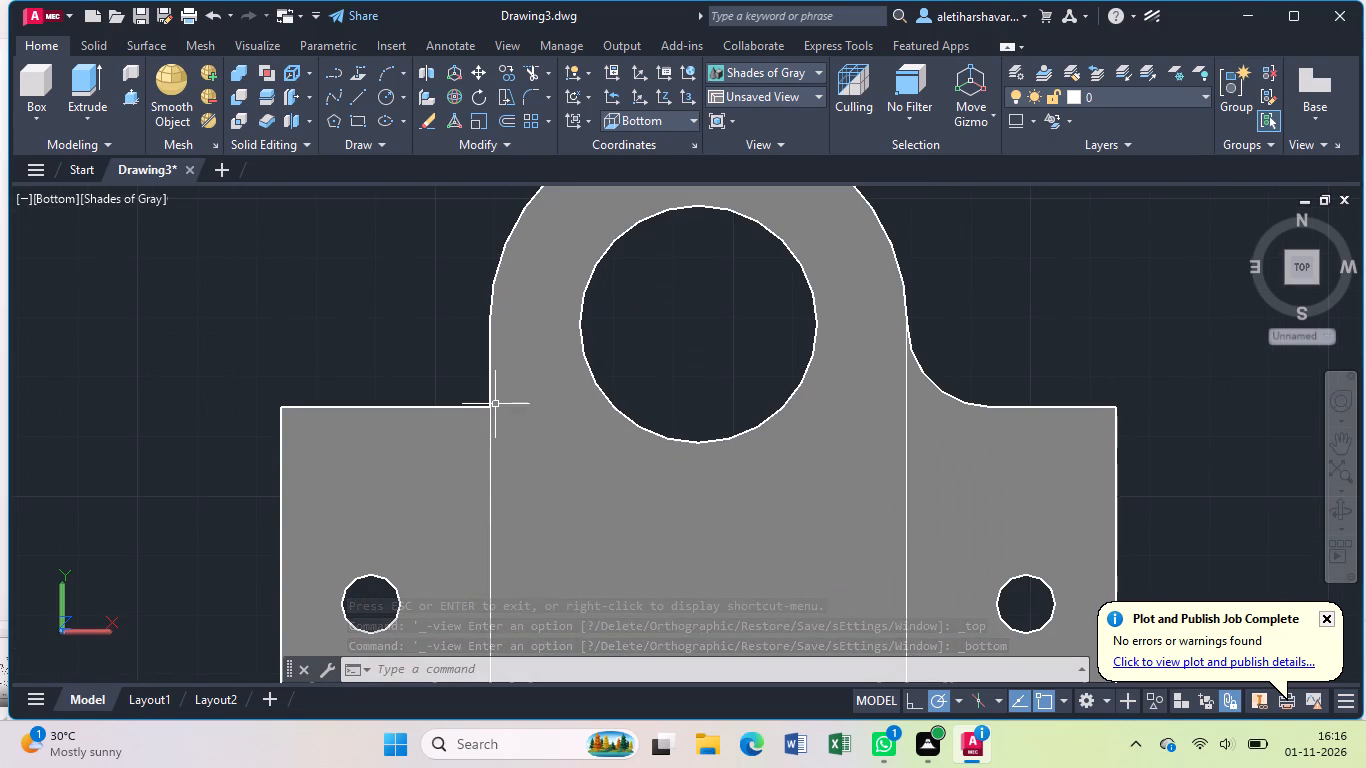
{"action": "key", "text": "Escape"}
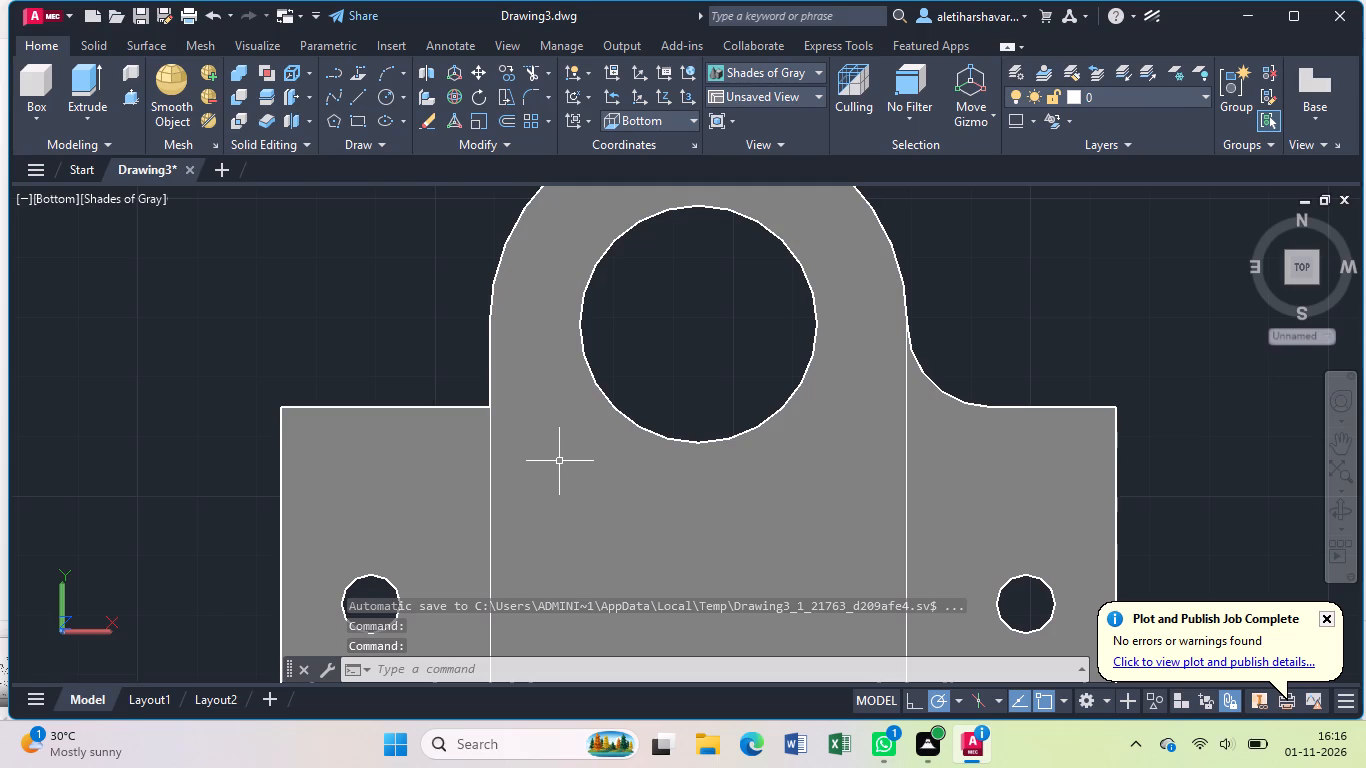
Undo the view changes, the Shades of Gray style and the press-pulls, back to the flat 2D wireframe profile.
{"action": "key", "text": "ctrl+z"}
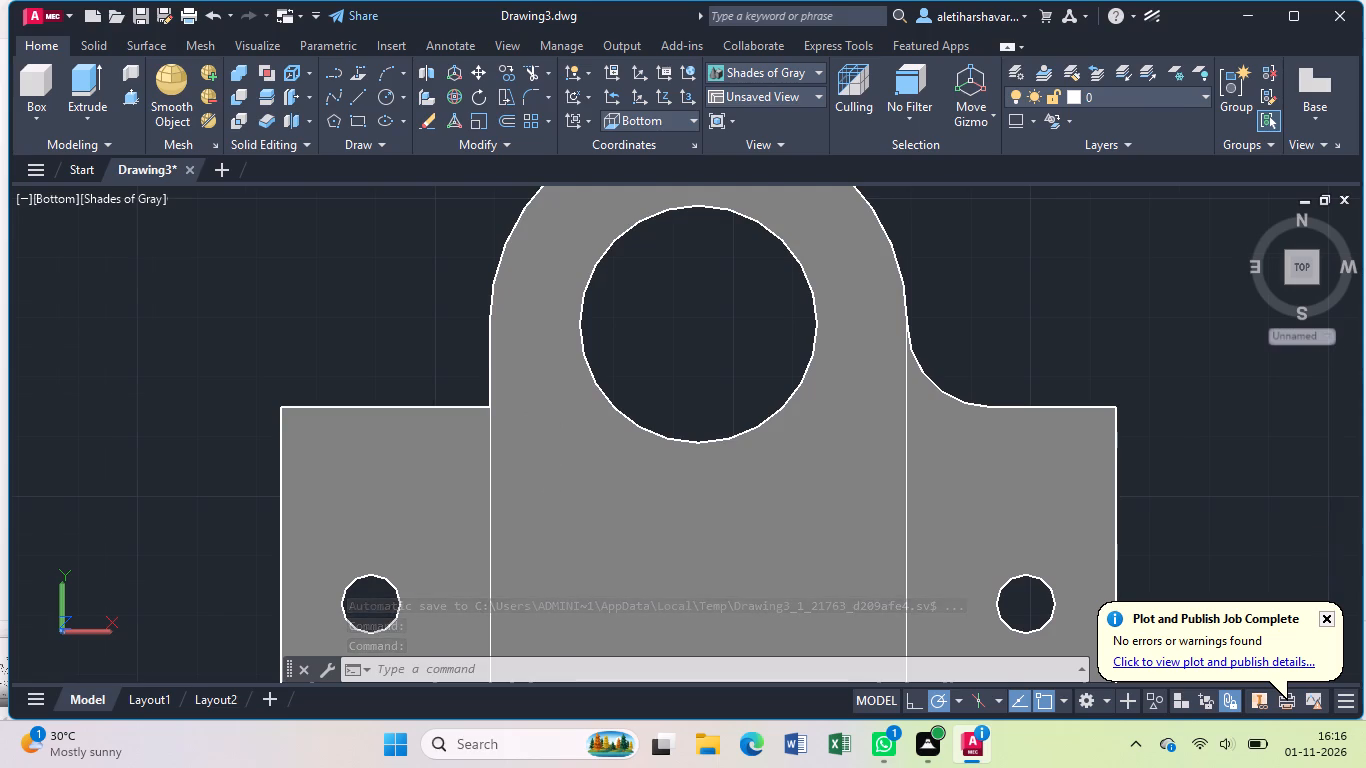
{"action": "key", "text": "ctrl+z"}
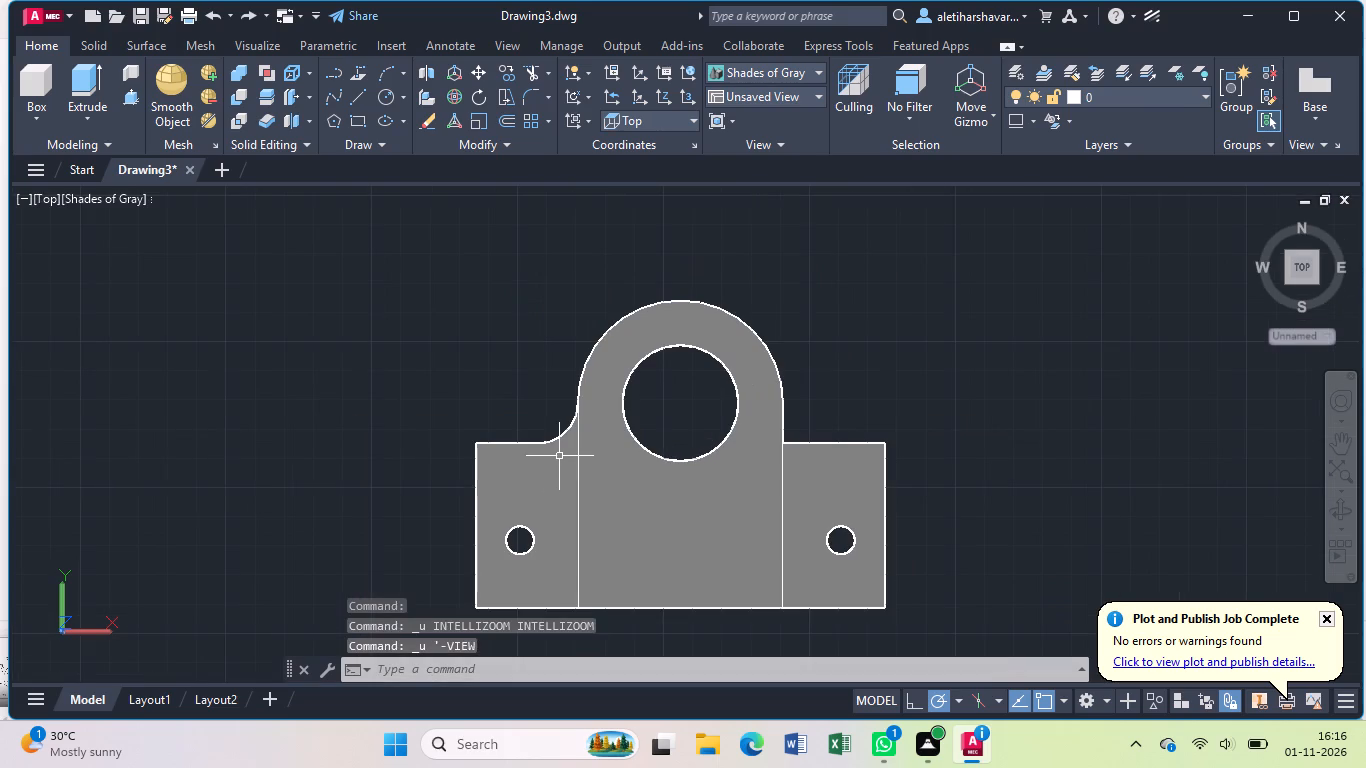
{"action": "key", "text": "ctrl+z"}
{"action": "key", "text": "ctrl+z"}
{"action": "key", "text": "ctrl+z"}
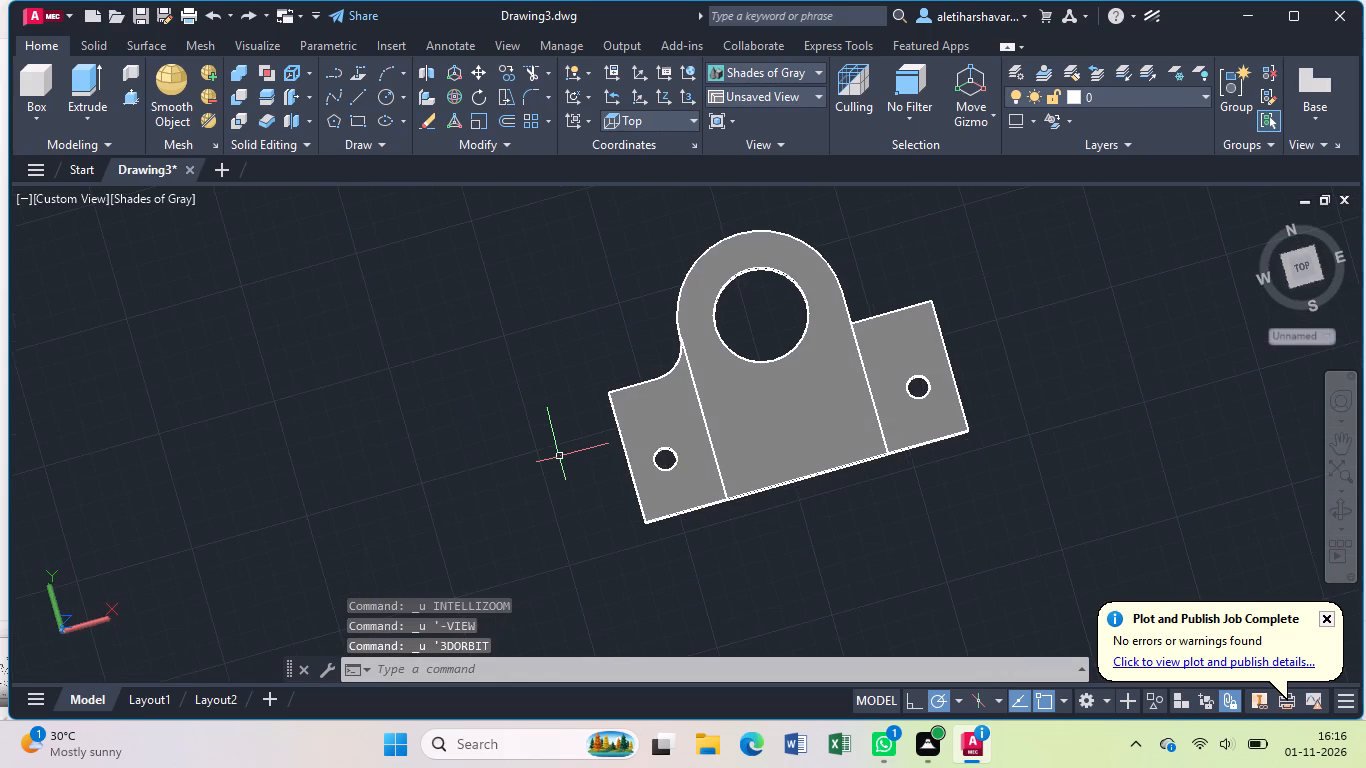
{"action": "key", "text": "ctrl+z"}
{"action": "key", "text": "ctrl+z"}
{"action": "key", "text": "ctrl+z"}
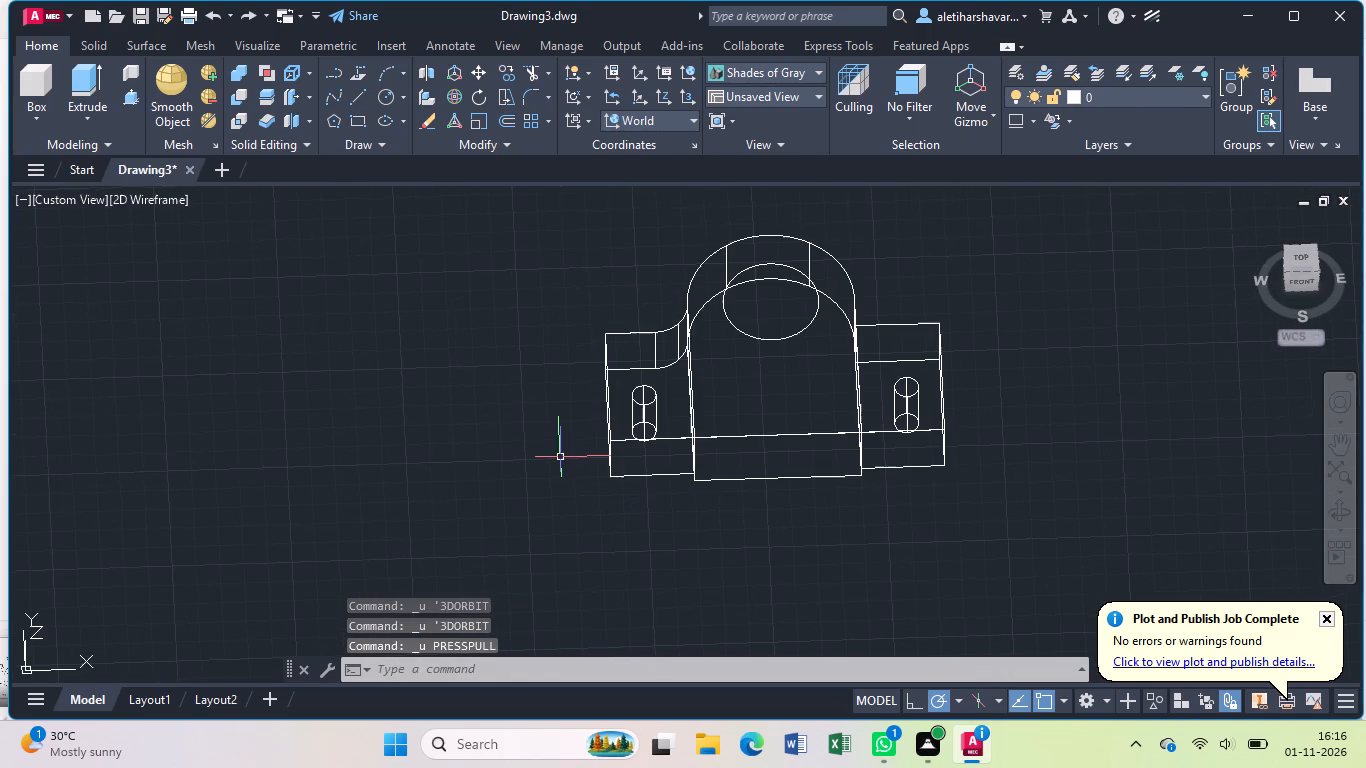
{"action": "key", "text": "ctrl+z"}
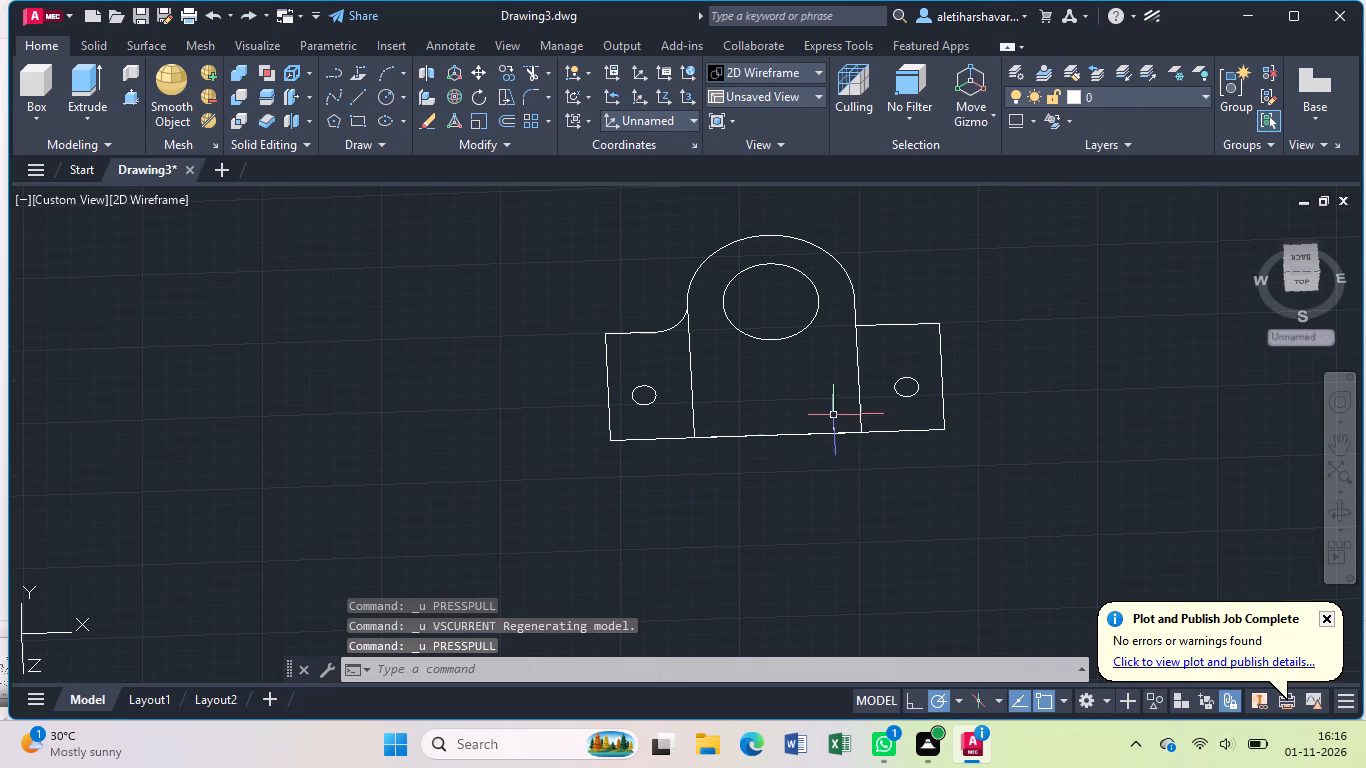
Fillet the corner between the upright's right side and the right base plate's top edge with a 14 mm radius.
{"action": "key", "text": "f"}
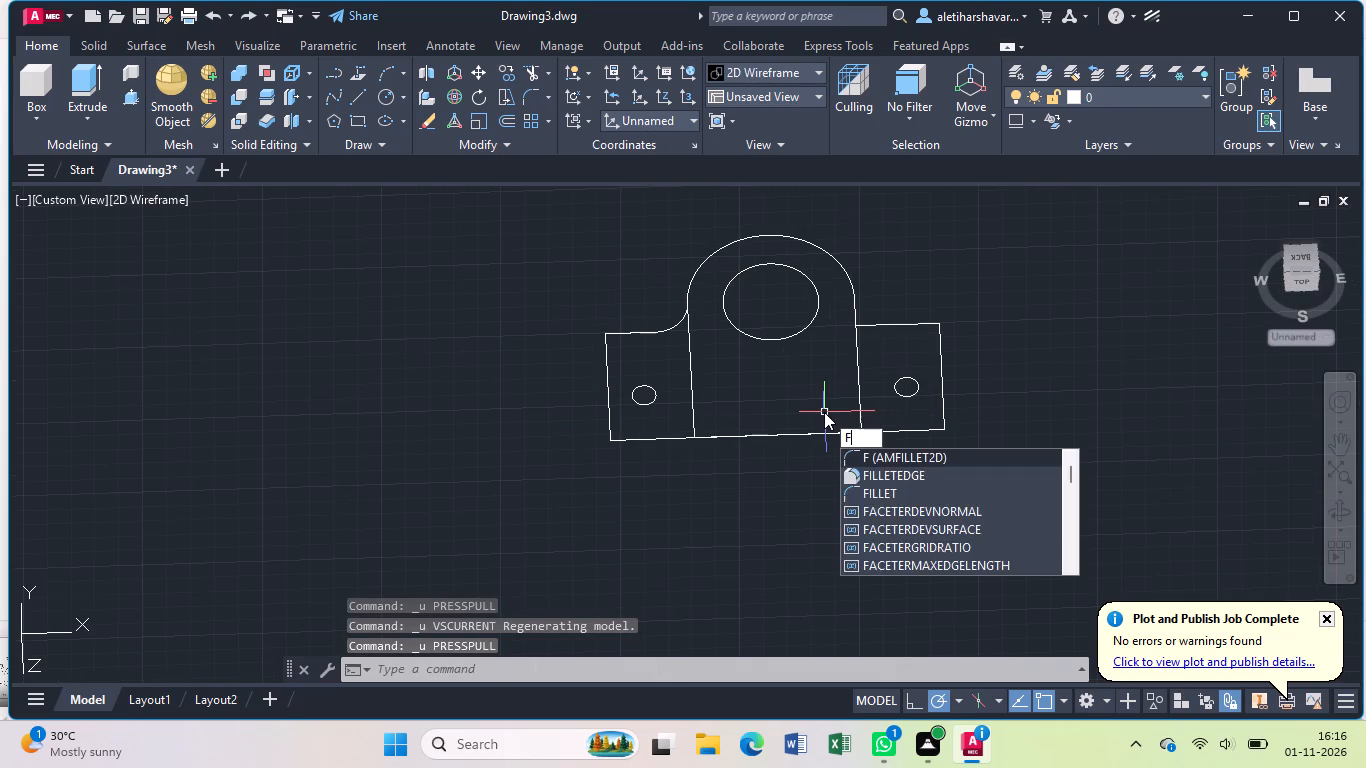
{"action": "key", "text": "Return"}
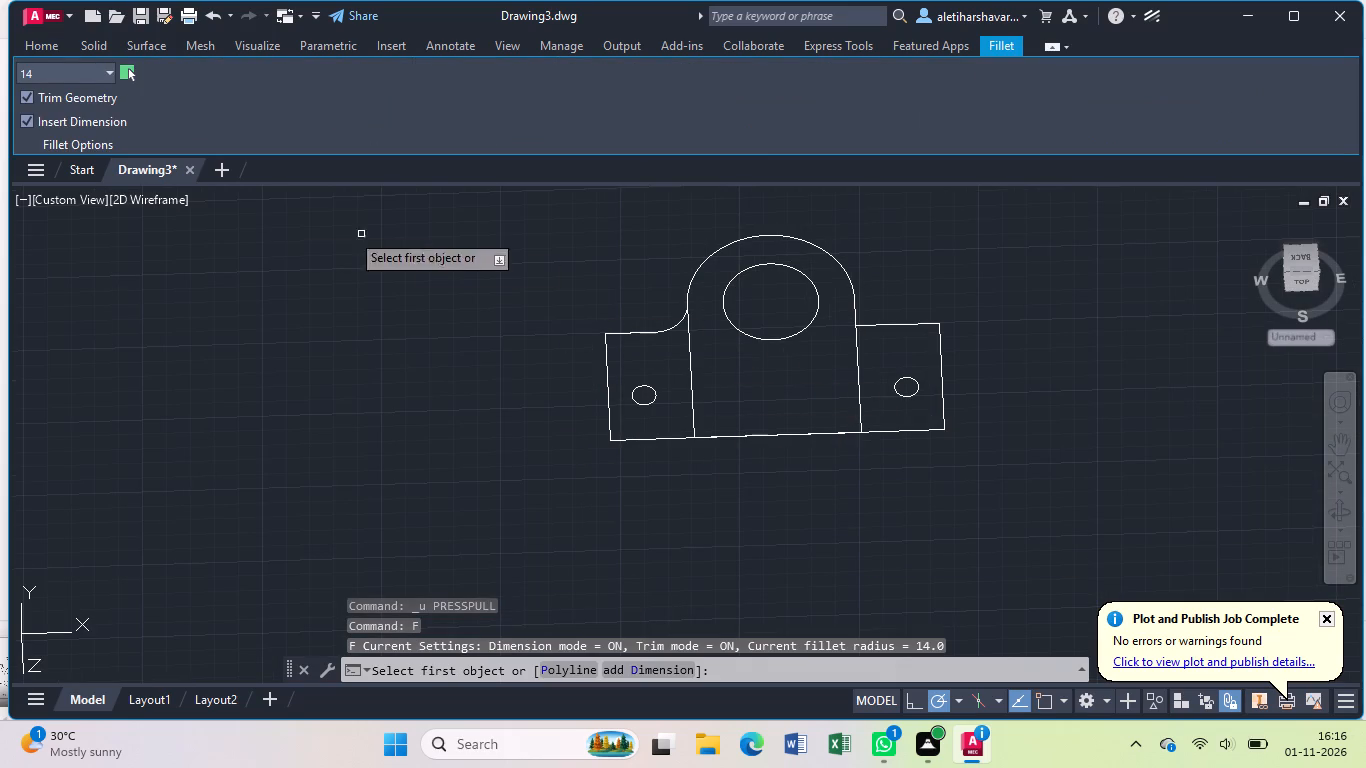
{"action": "left_click", "coordinate": [857, 309]}
{"action": "left_click", "coordinate": [884, 326]}
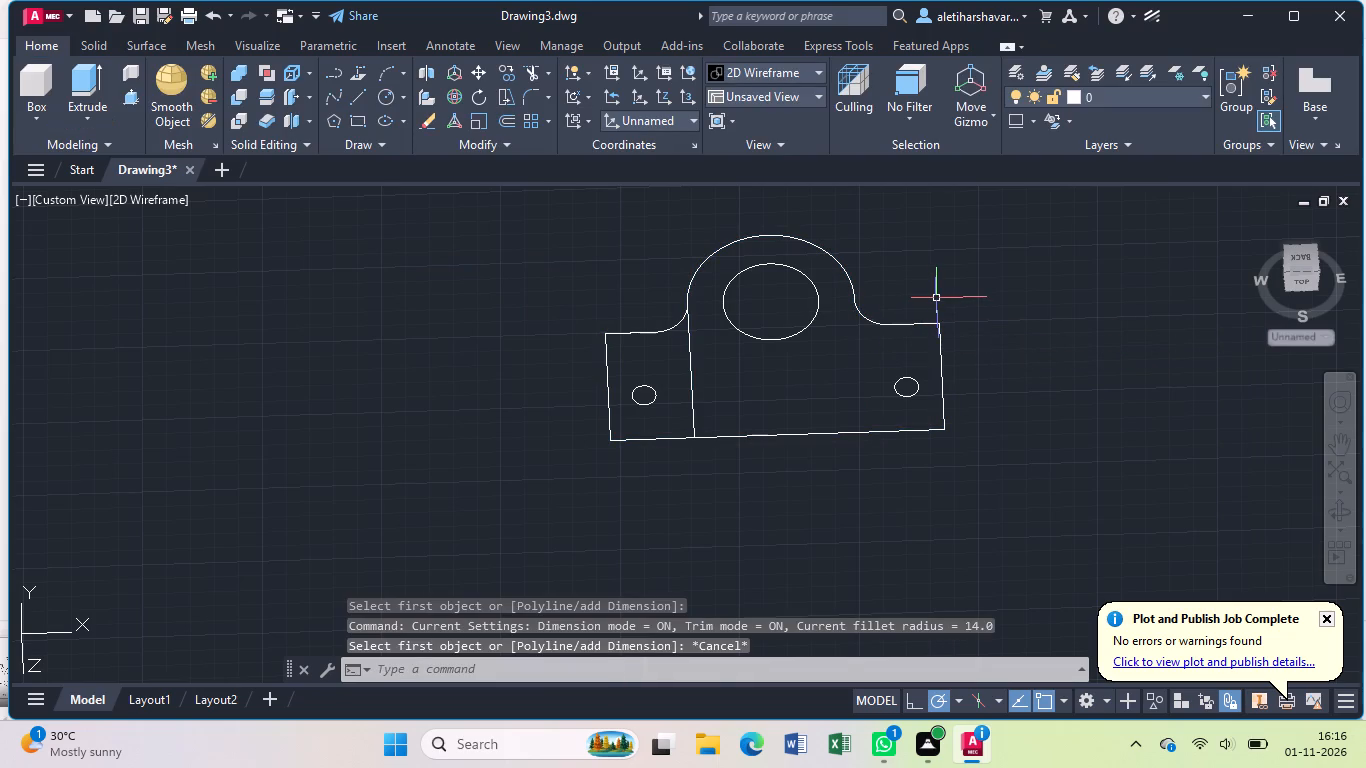
{"action": "key", "text": "Return"}
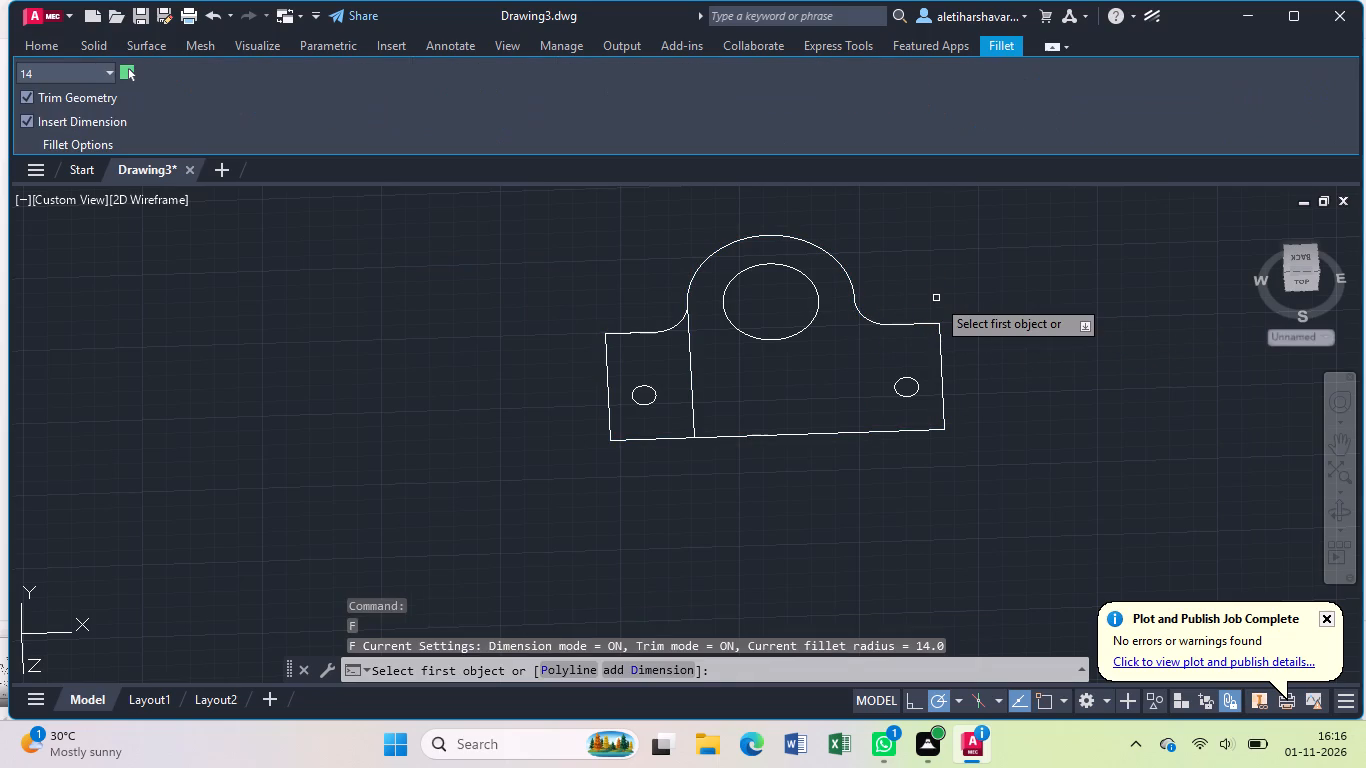
{"action": "key", "text": "l"}
{"action": "key", "text": "Return"}
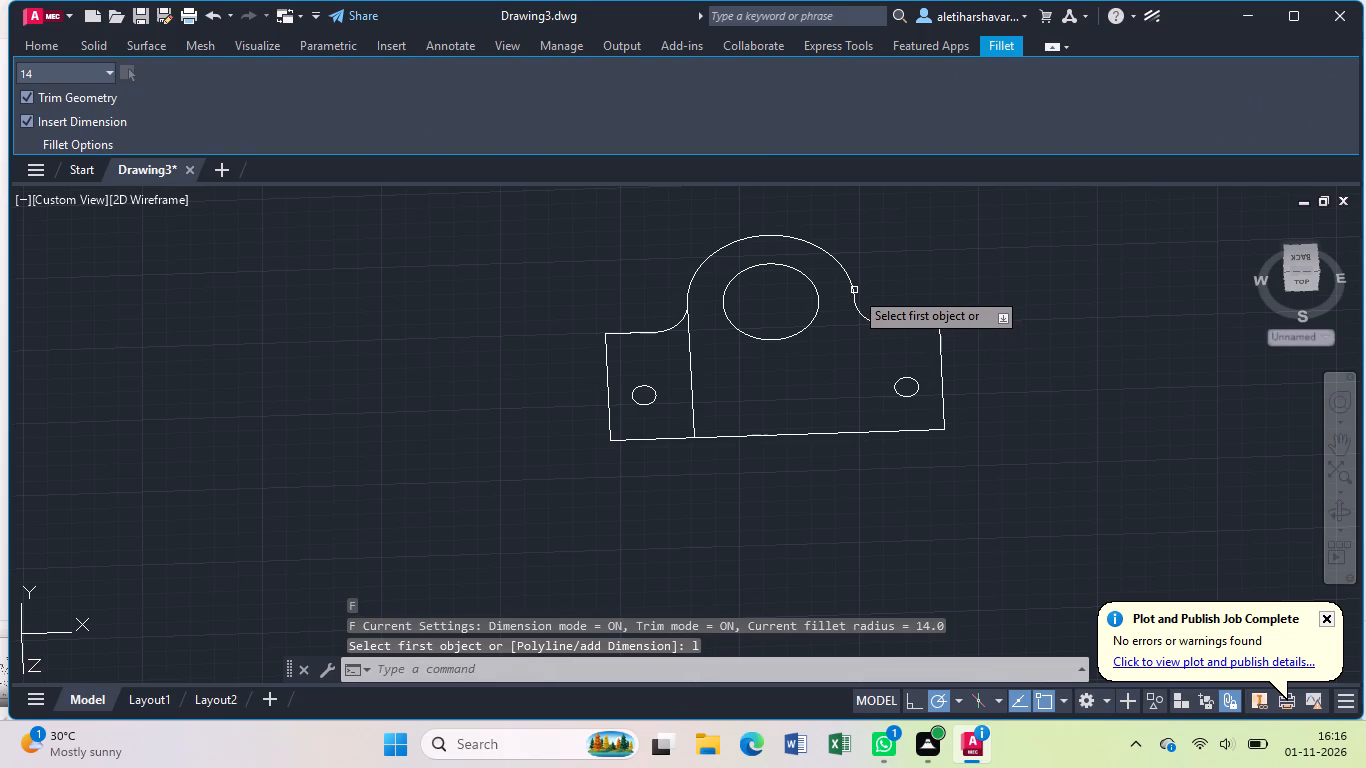
{"action": "key", "text": "Escape"}
{"action": "key", "text": "Escape"}
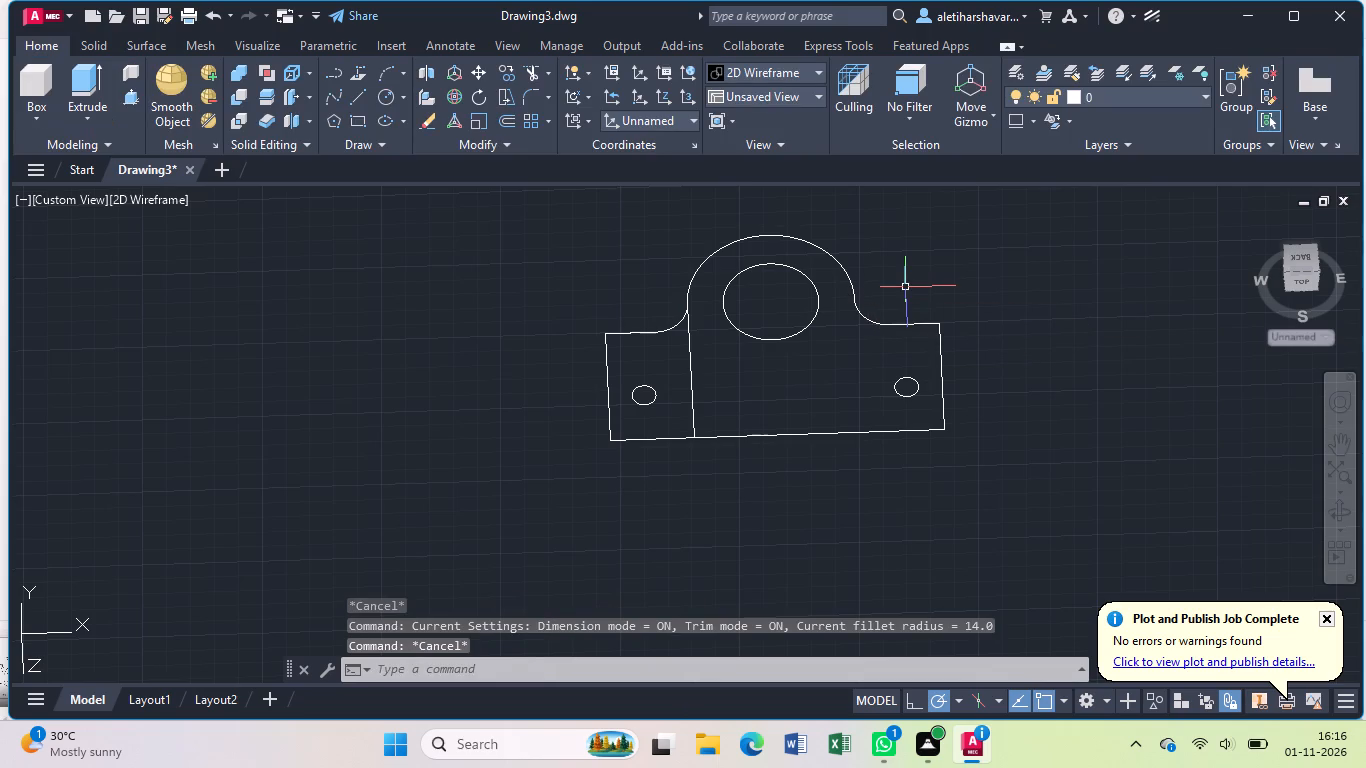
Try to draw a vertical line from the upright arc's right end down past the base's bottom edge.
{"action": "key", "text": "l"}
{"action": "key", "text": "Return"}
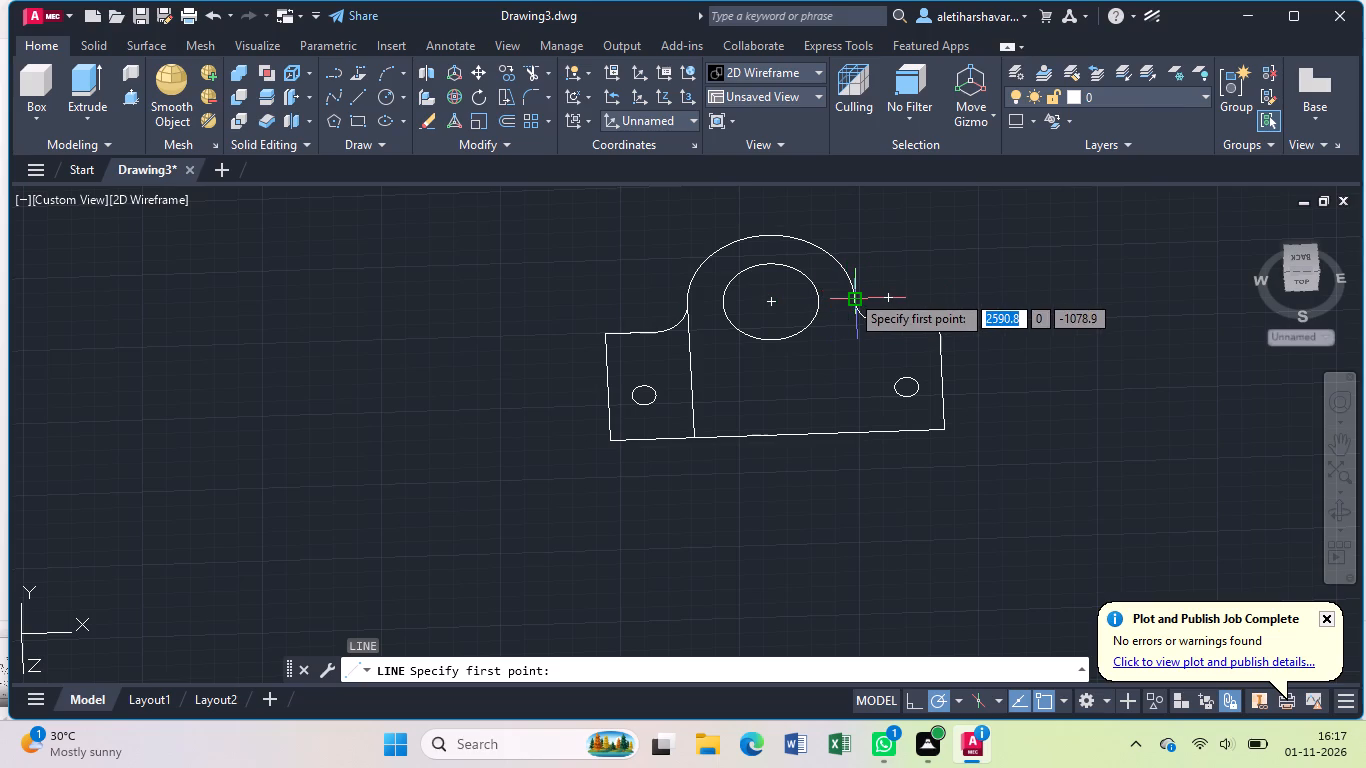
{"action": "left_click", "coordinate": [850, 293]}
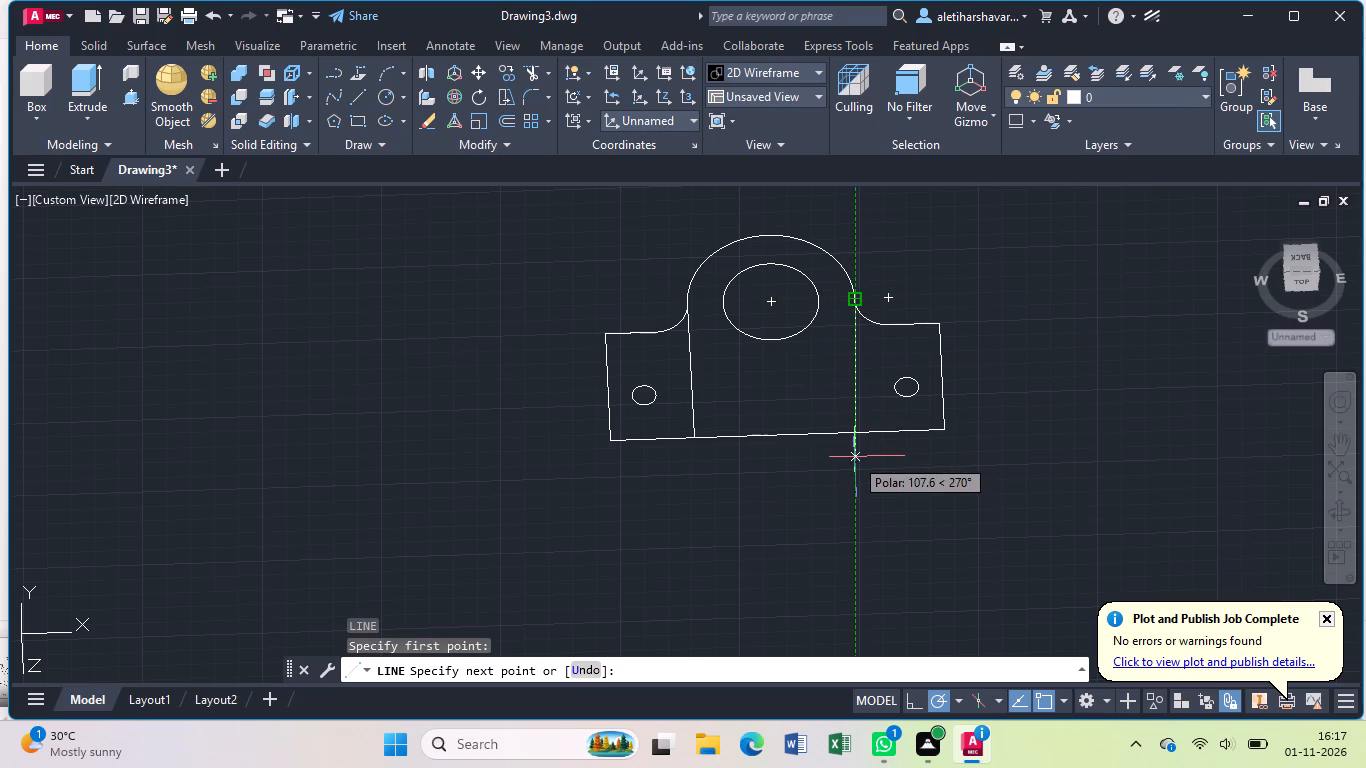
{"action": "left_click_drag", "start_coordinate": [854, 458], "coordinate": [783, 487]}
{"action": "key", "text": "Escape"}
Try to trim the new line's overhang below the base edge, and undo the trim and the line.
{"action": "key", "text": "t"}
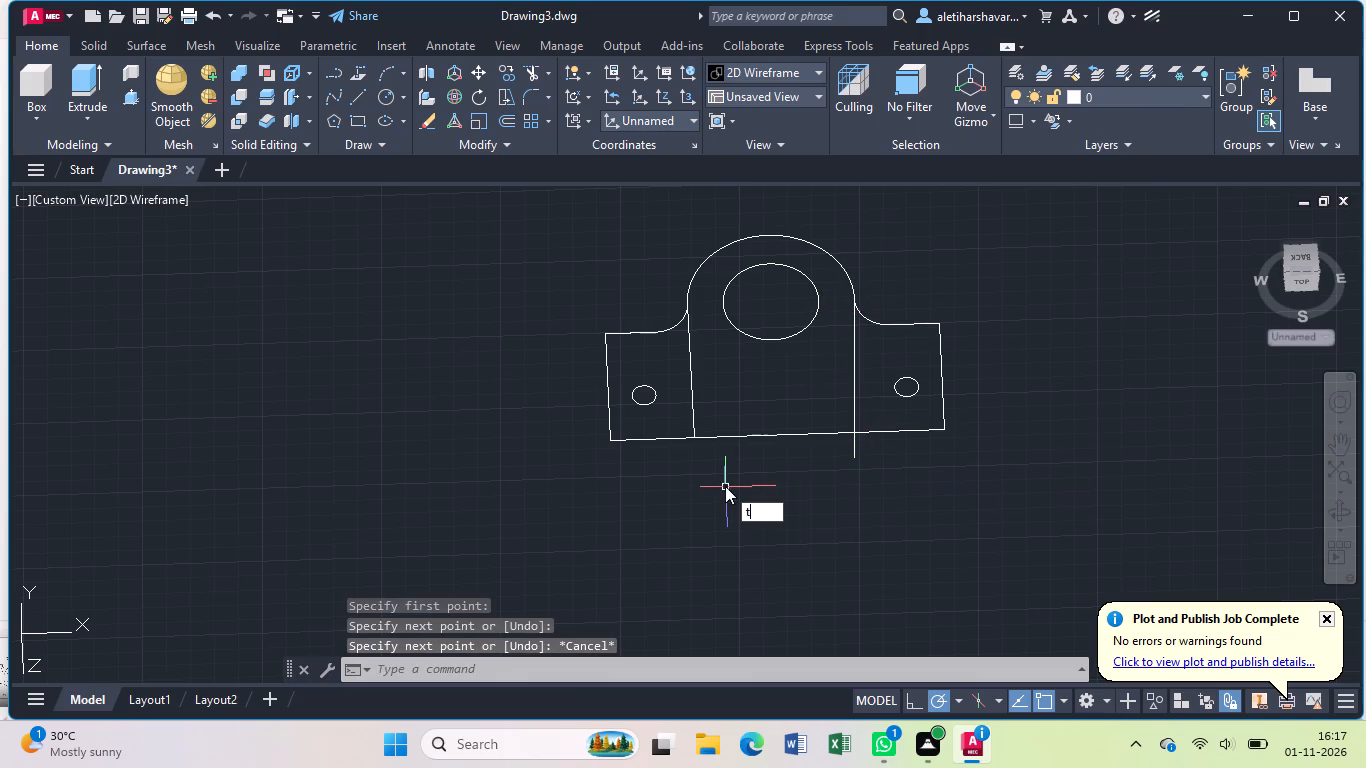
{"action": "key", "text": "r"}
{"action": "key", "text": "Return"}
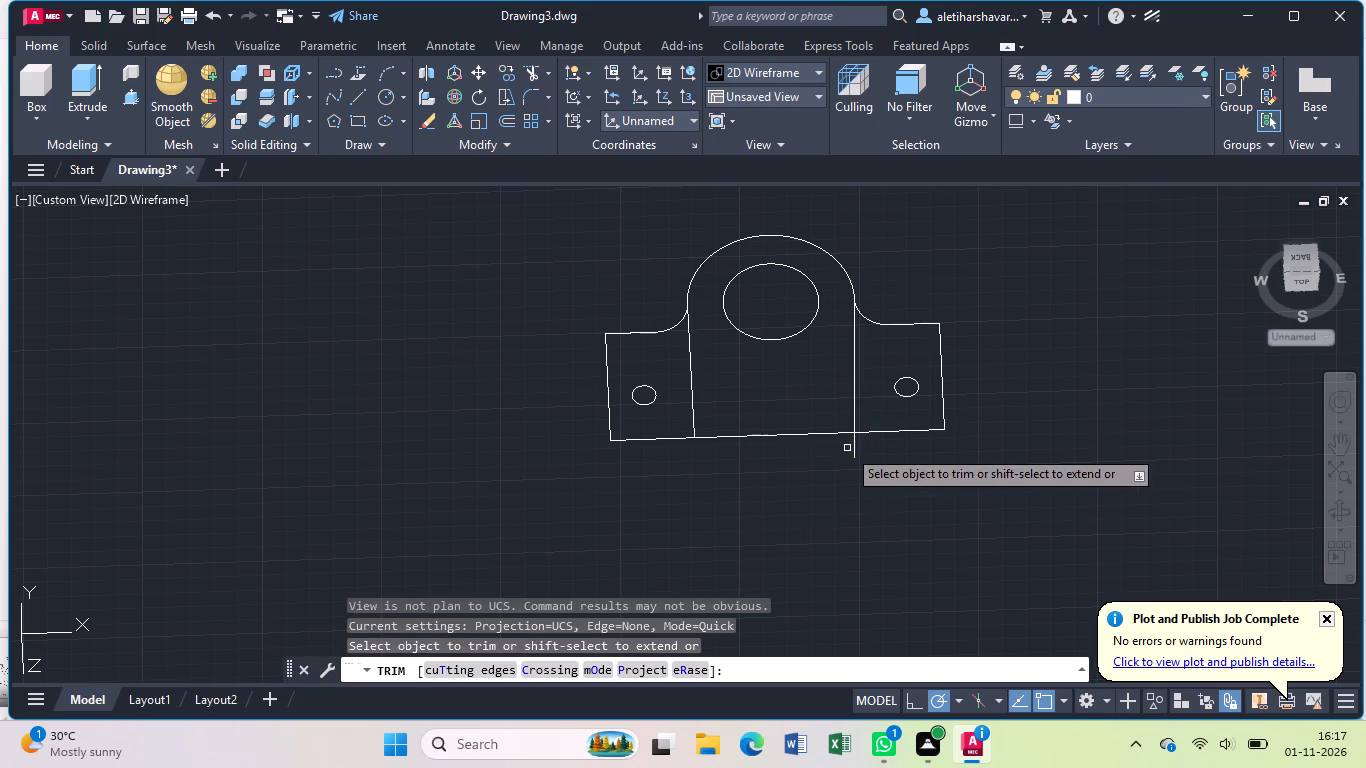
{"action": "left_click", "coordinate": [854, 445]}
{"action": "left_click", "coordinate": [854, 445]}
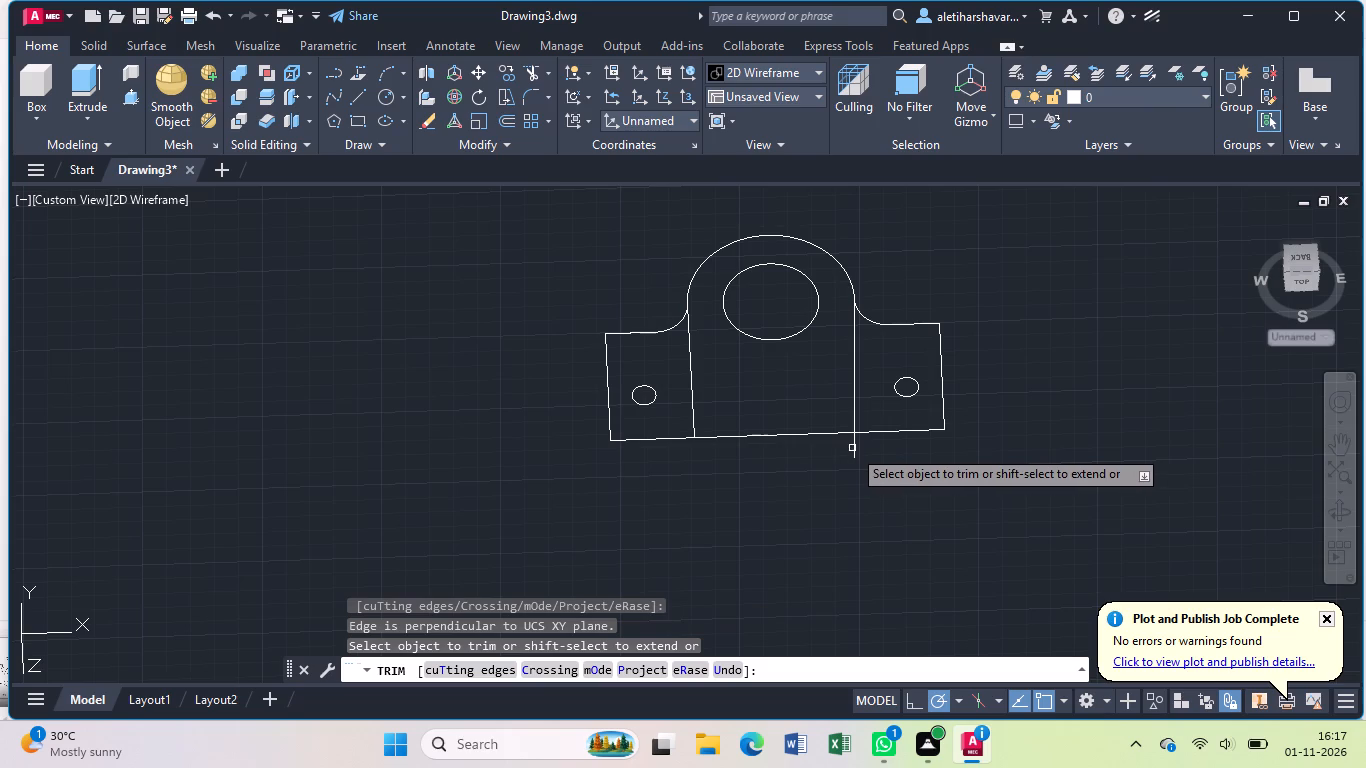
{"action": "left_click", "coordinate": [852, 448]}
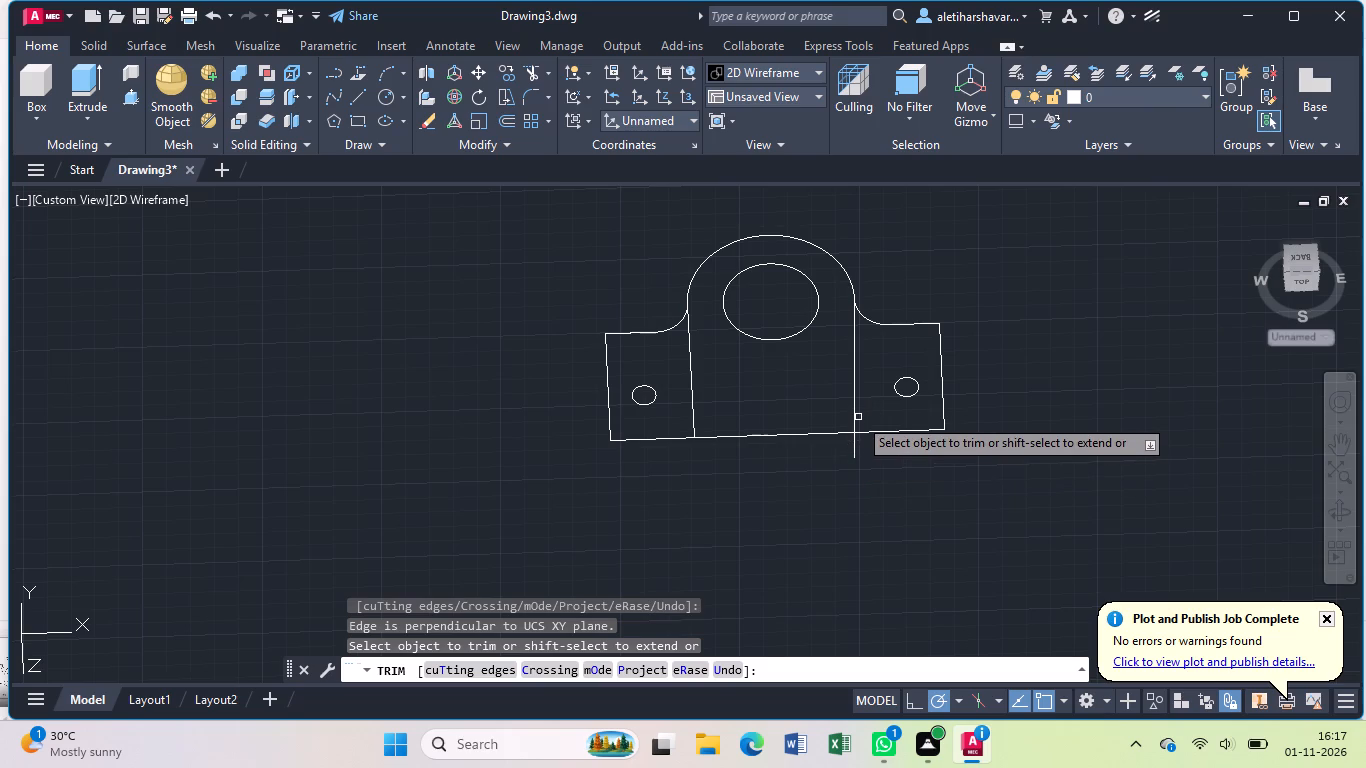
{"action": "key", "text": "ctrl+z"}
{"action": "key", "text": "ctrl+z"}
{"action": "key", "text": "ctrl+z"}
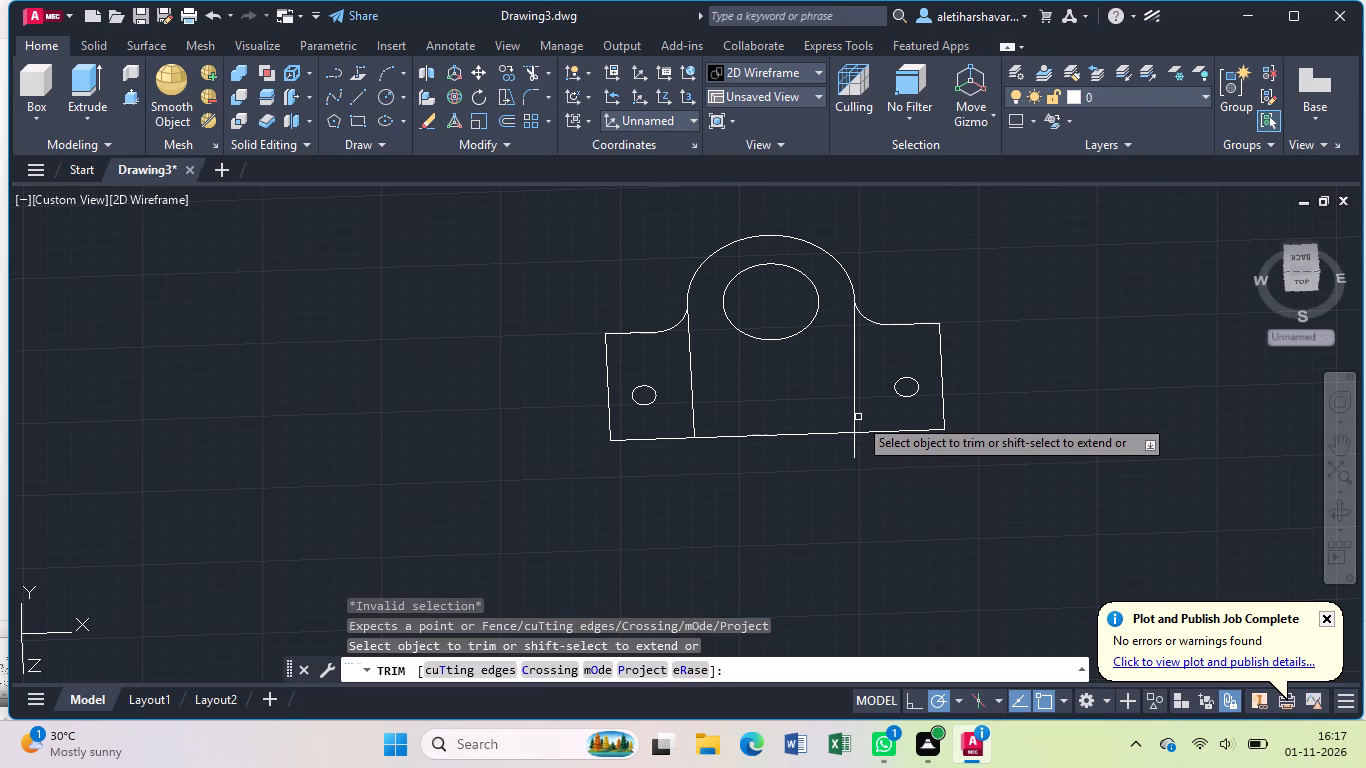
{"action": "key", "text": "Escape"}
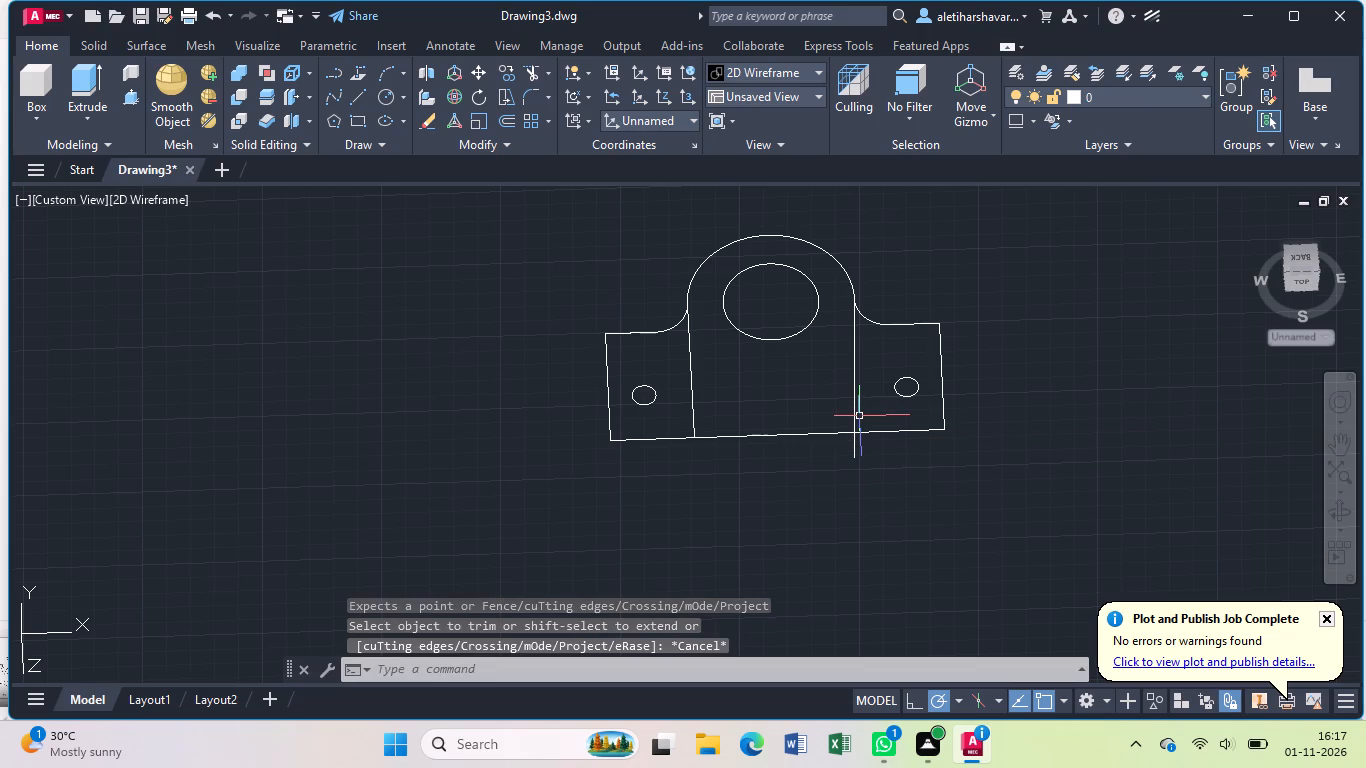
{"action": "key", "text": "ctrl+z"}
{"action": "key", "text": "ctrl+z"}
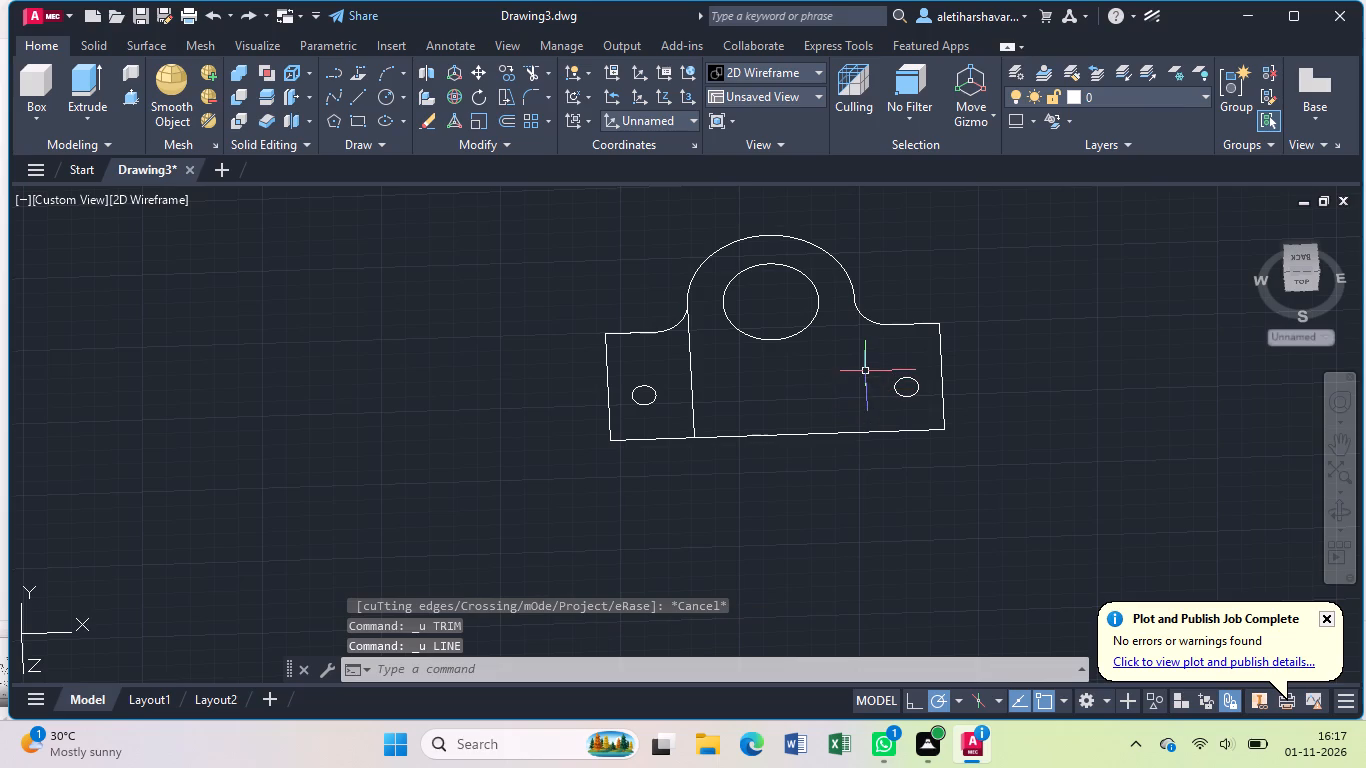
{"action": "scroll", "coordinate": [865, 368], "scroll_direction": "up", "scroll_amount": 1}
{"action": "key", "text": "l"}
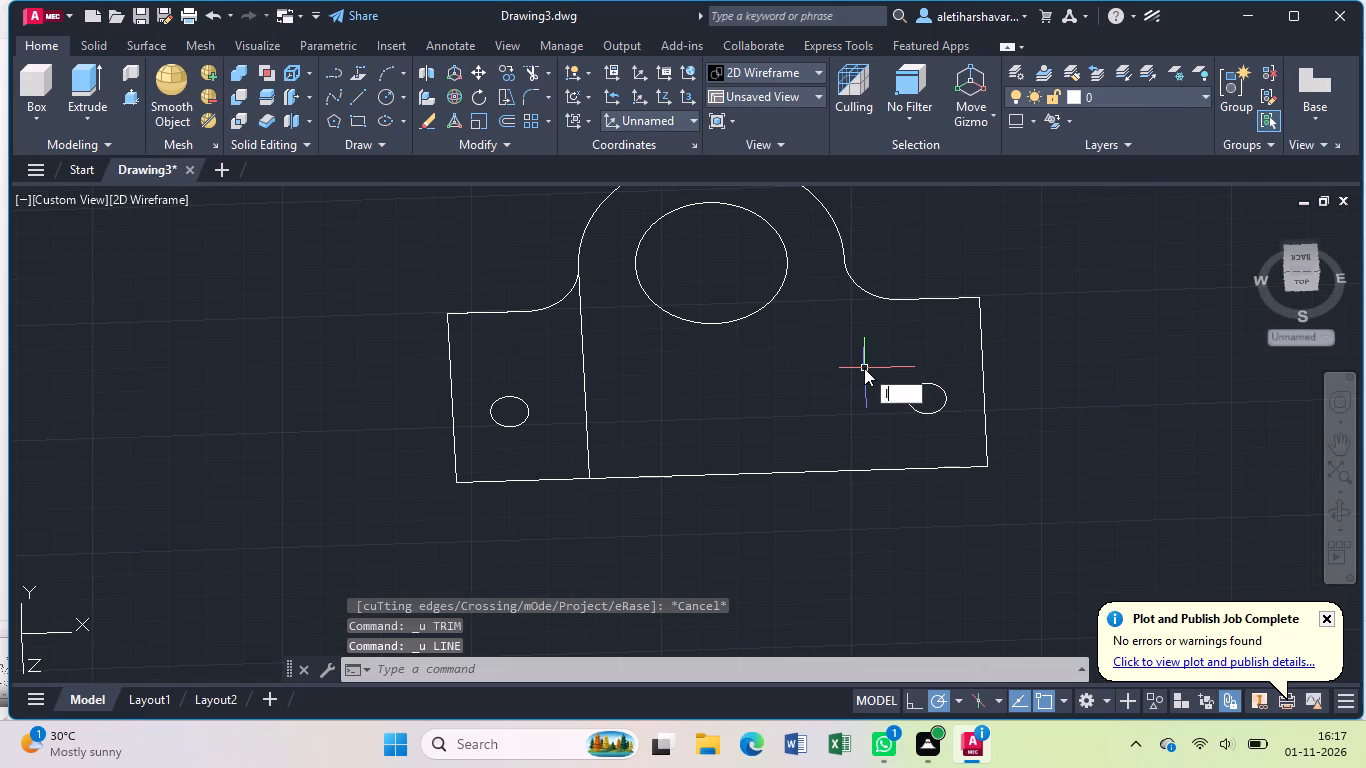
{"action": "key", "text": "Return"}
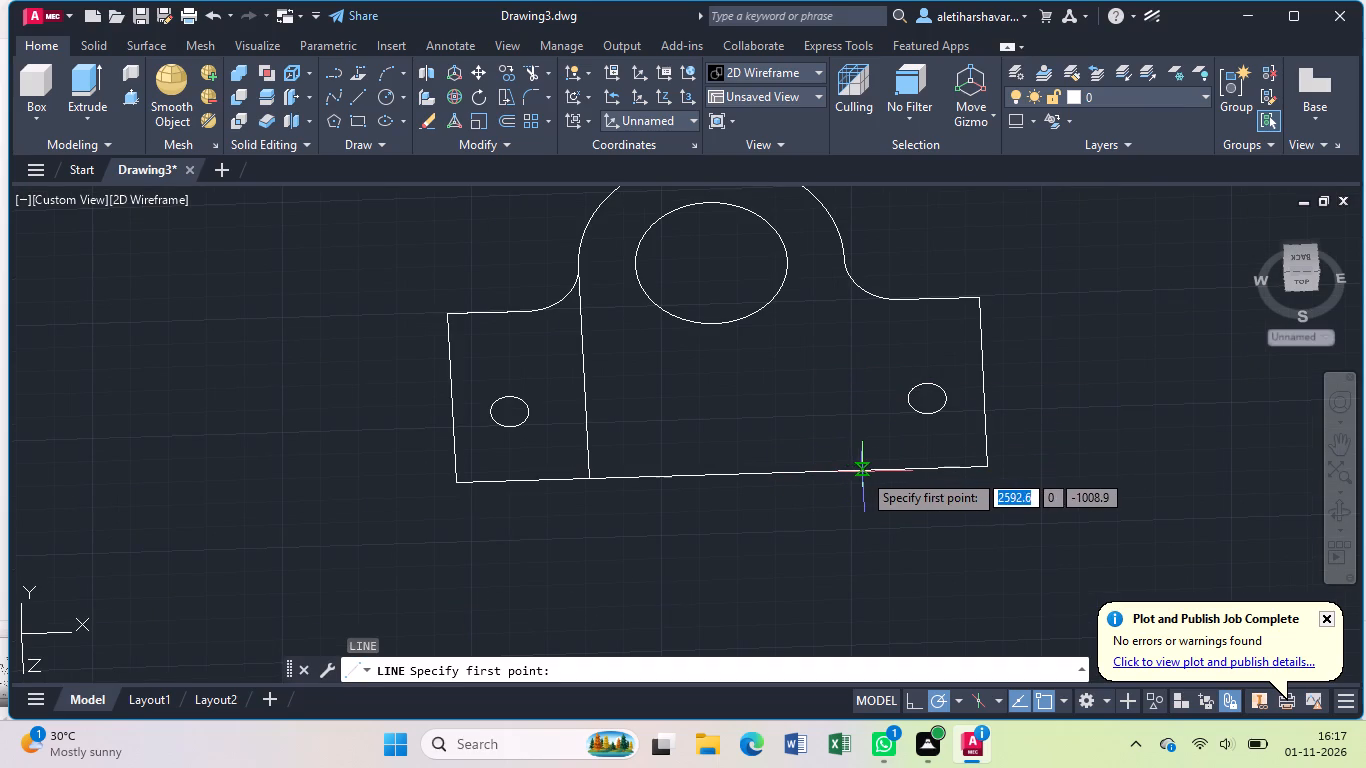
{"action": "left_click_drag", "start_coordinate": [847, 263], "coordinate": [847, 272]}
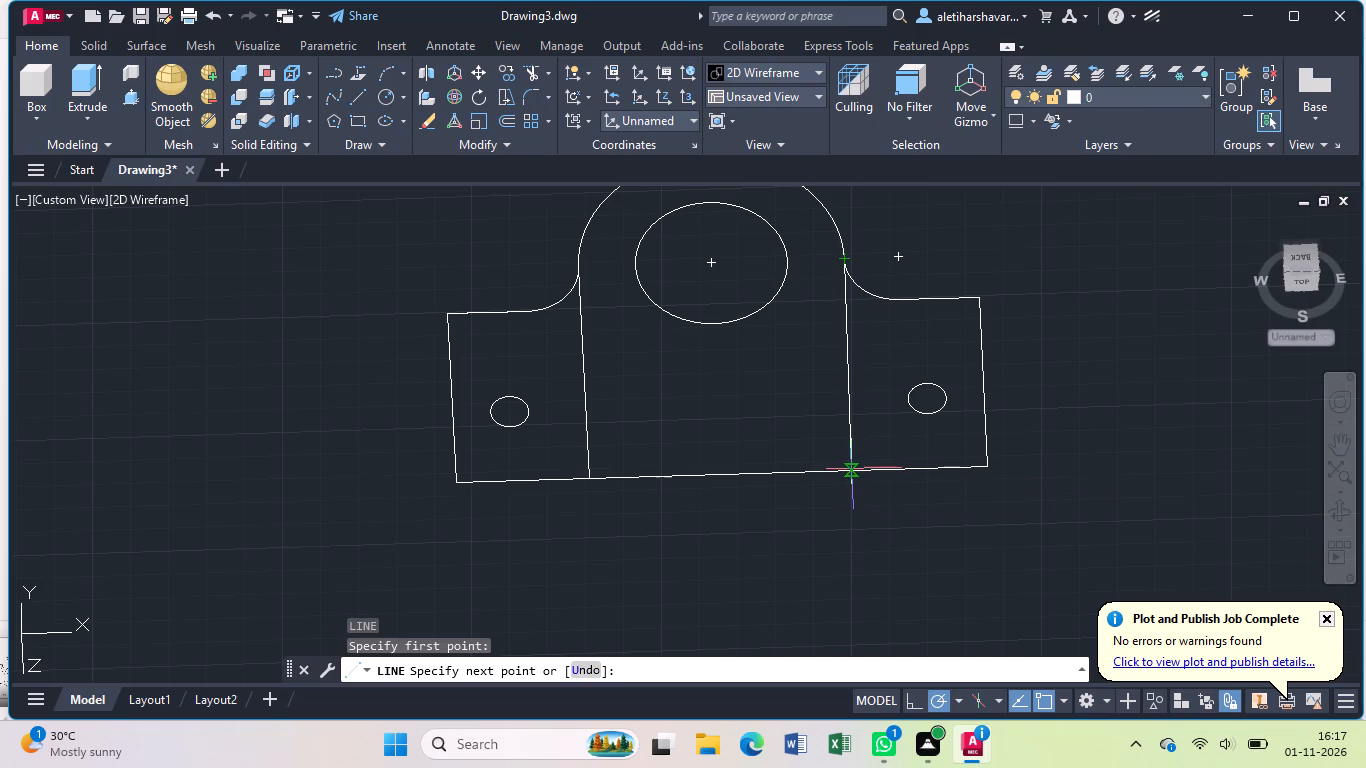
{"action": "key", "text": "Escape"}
In the Top view, draw a vertical line about 75 mm long from the upright arc's right end past the base's bottom edge.
{"action": "left_click", "coordinate": [97, 204]}
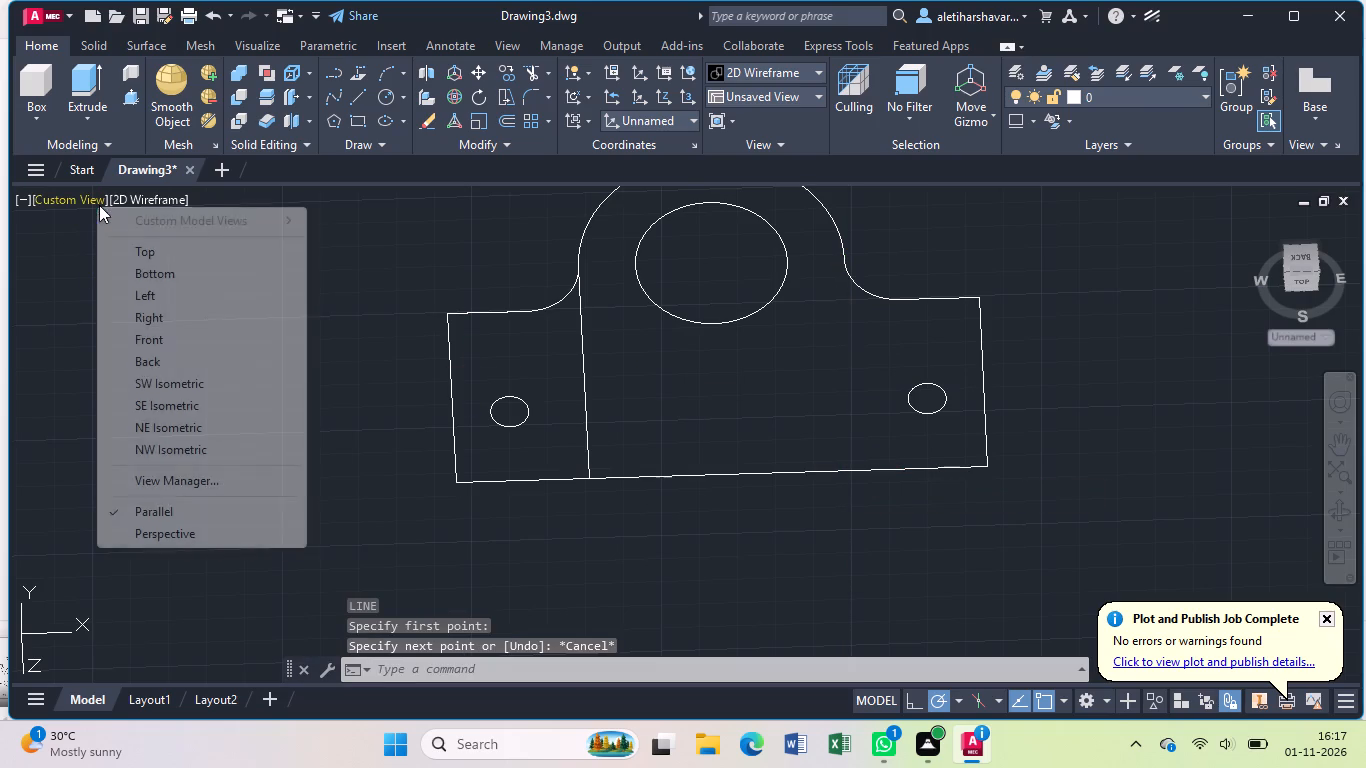
{"action": "left_click", "coordinate": [165, 255]}
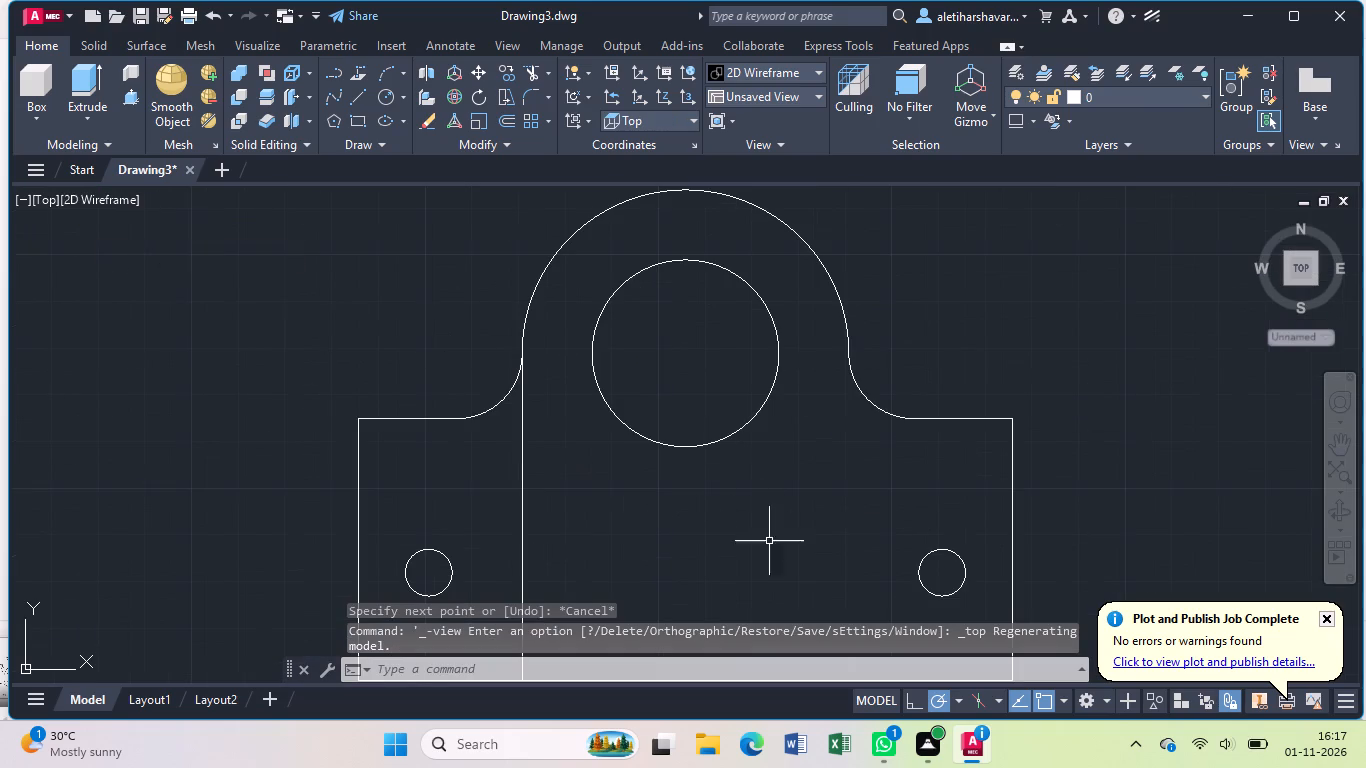
{"action": "scroll", "coordinate": [781, 543], "scroll_direction": "down", "scroll_amount": 1}
{"action": "middle_click_drag", "start_coordinate": [782, 541], "coordinate": [775, 434]}
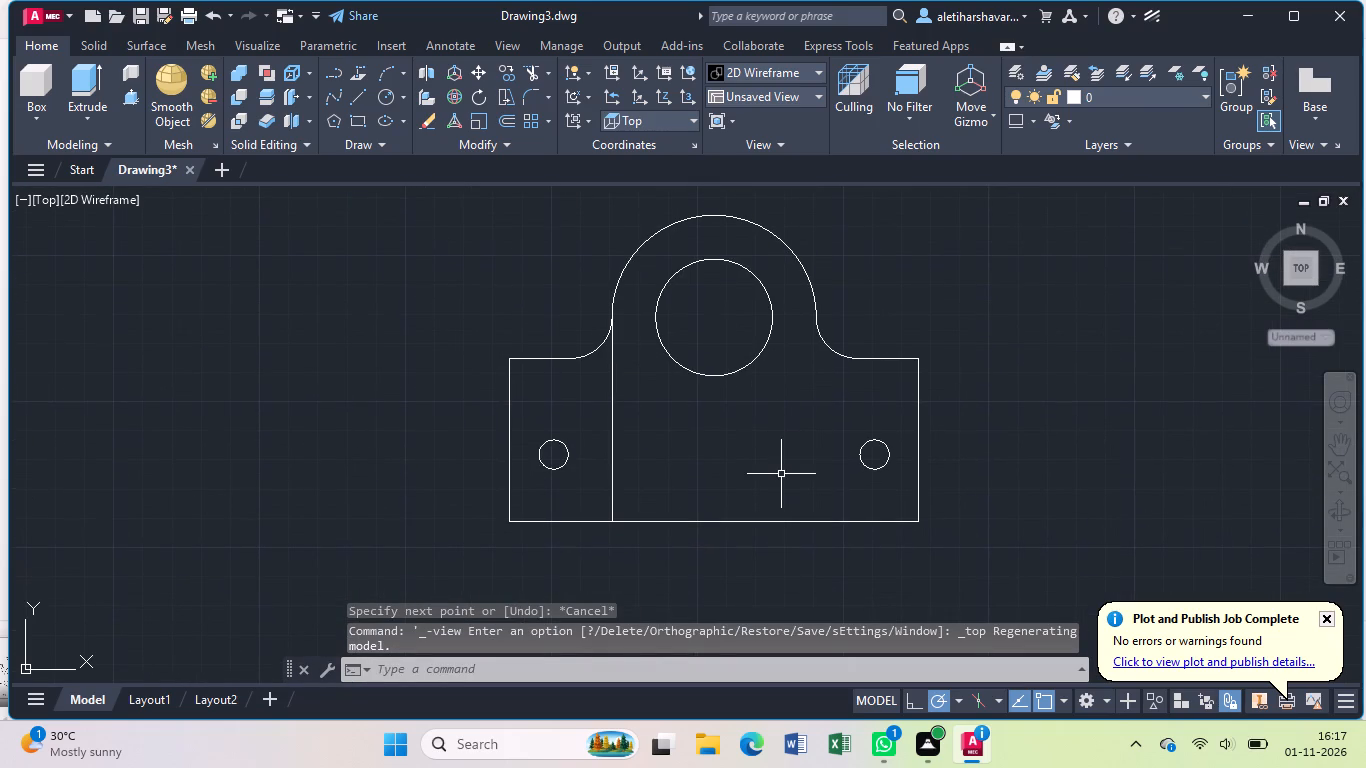
{"action": "key", "text": "l"}
{"action": "key", "text": "Return"}
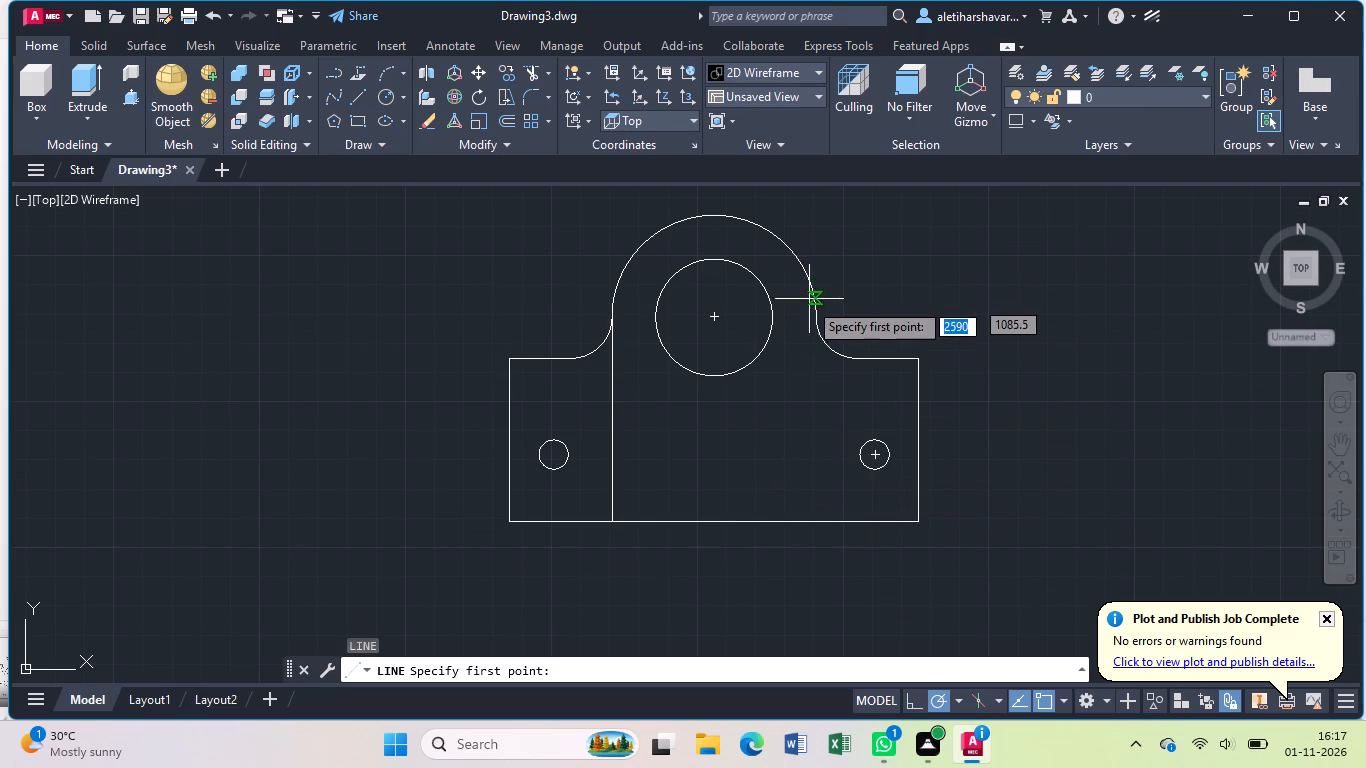
{"action": "left_click_drag", "start_coordinate": [813, 323], "coordinate": [816, 342]}
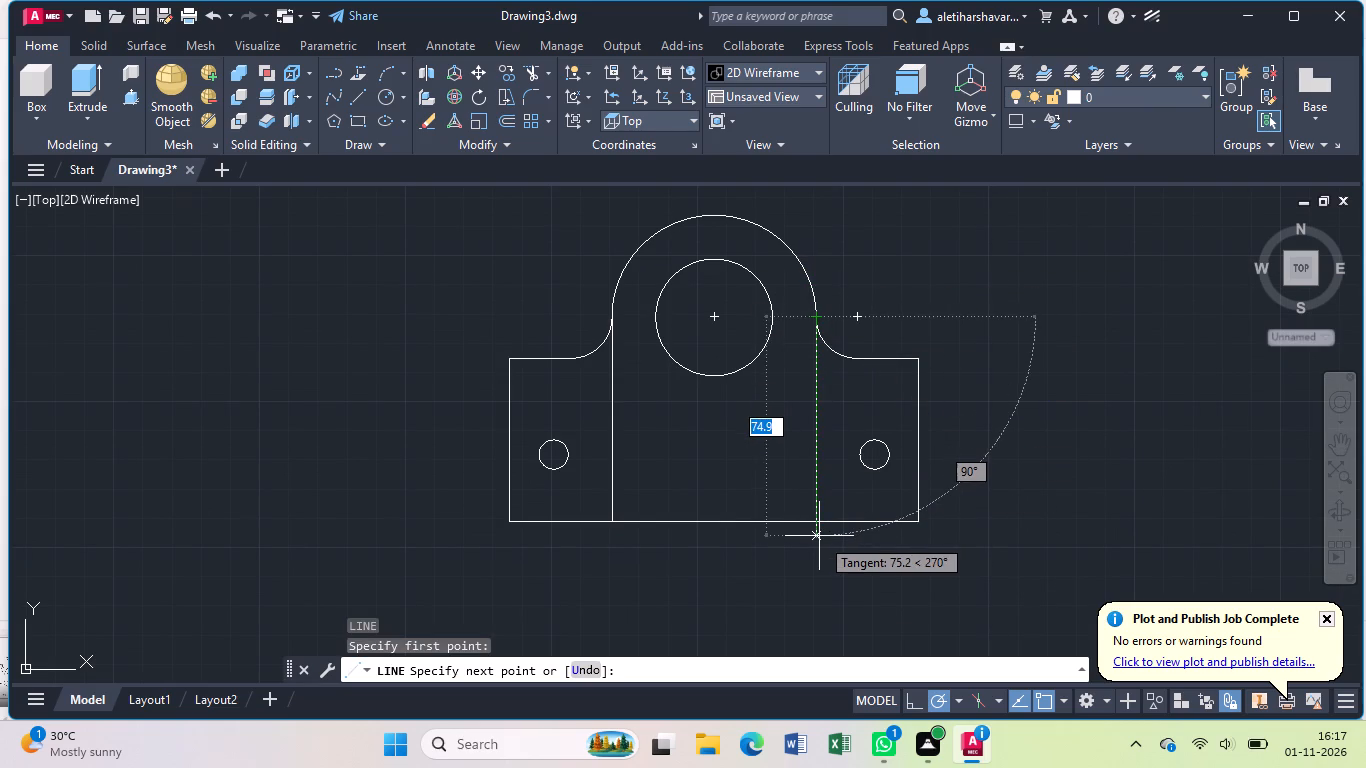
{"action": "left_click", "coordinate": [819, 536]}
{"action": "key", "text": "Escape"}
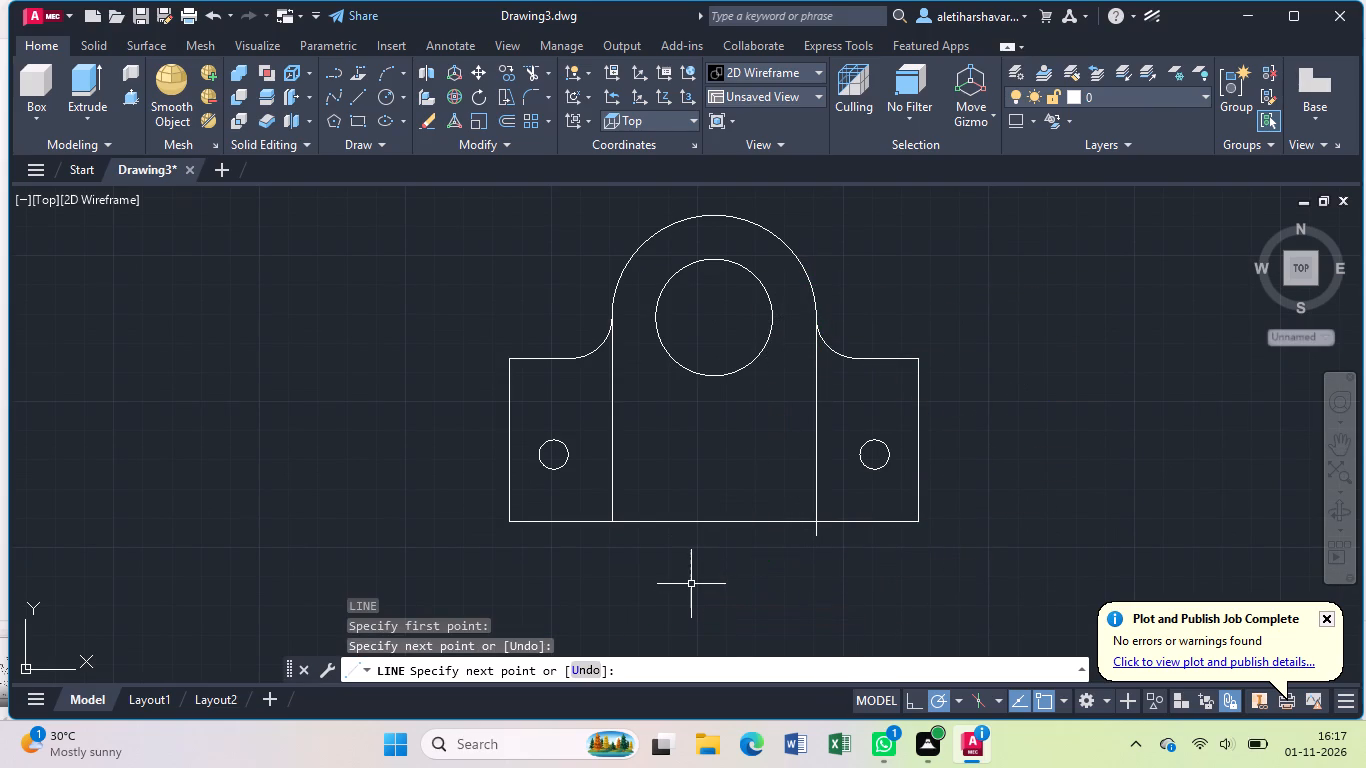
Trim the right vertical line's overhang below the base's bottom edge.
{"action": "type", "text": "tr"}
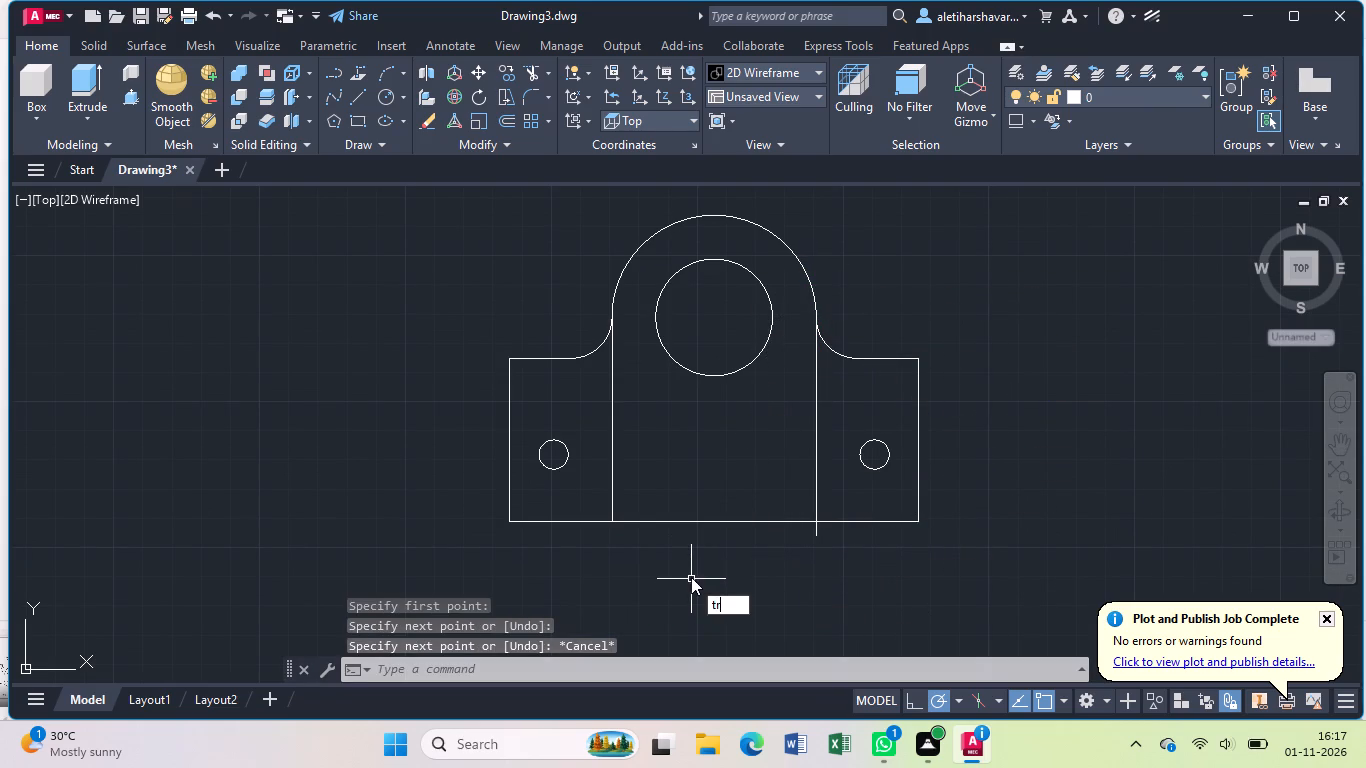
{"action": "key", "text": "Return"}
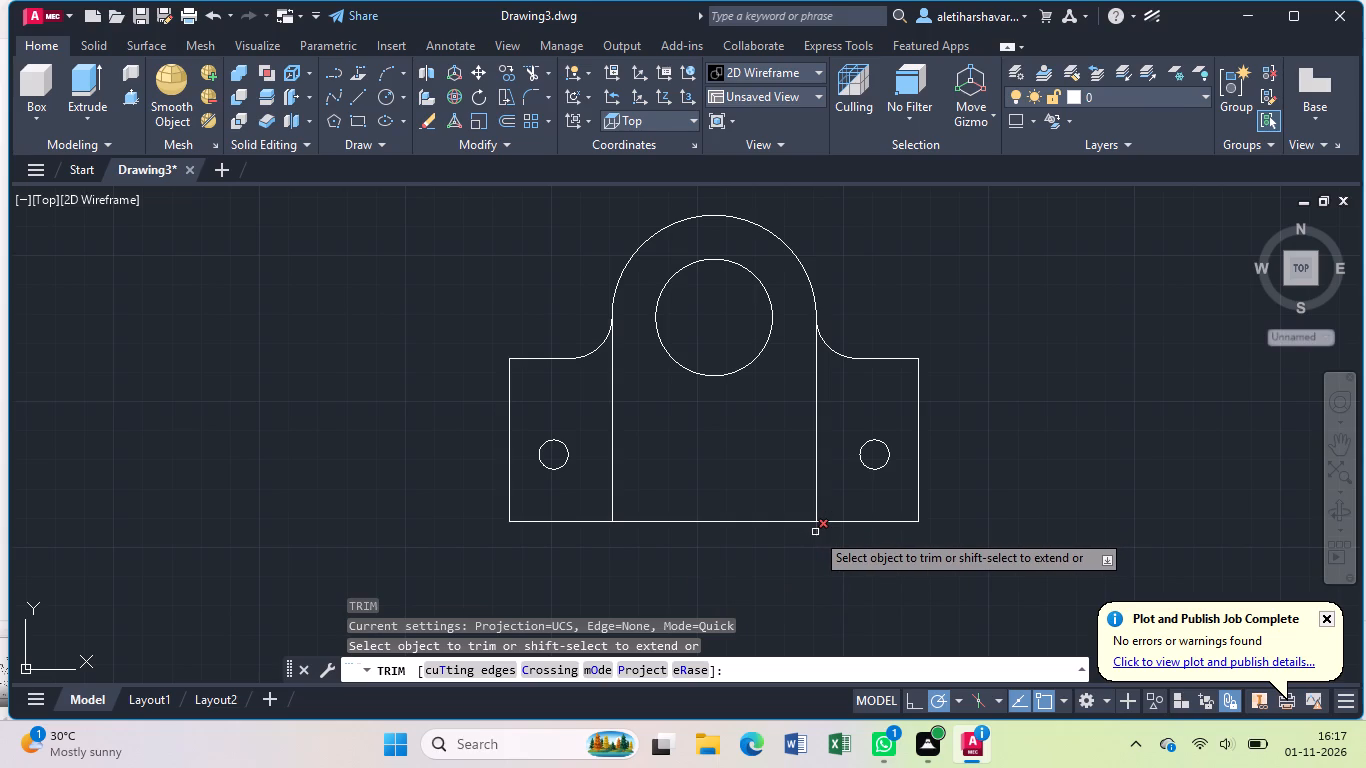
{"action": "left_click", "coordinate": [816, 532]}
{"action": "key", "text": "Escape"}
Draw a line along the base's bottom edge between the lower ends of the upright's two vertical lines.
{"action": "key", "text": "l"}
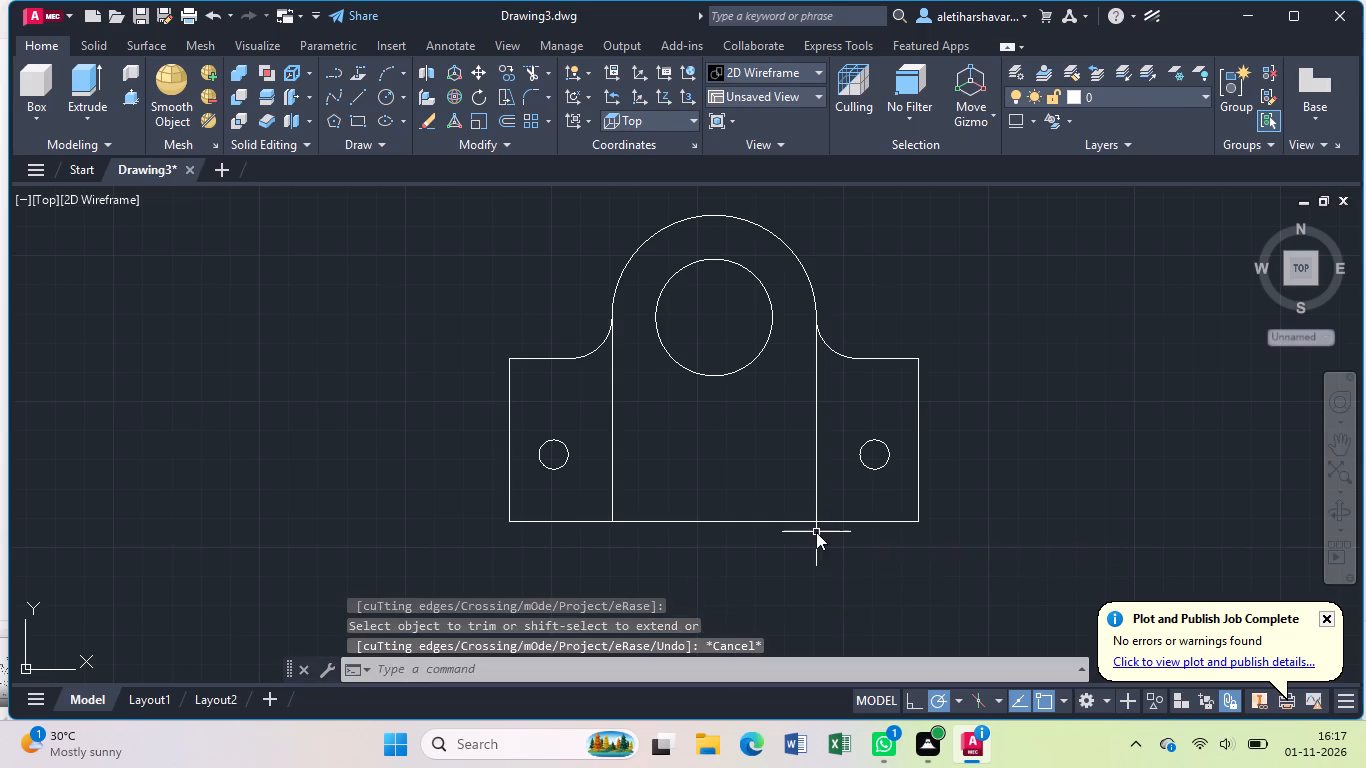
{"action": "key", "text": "Return"}
{"action": "left_click", "coordinate": [817, 522]}
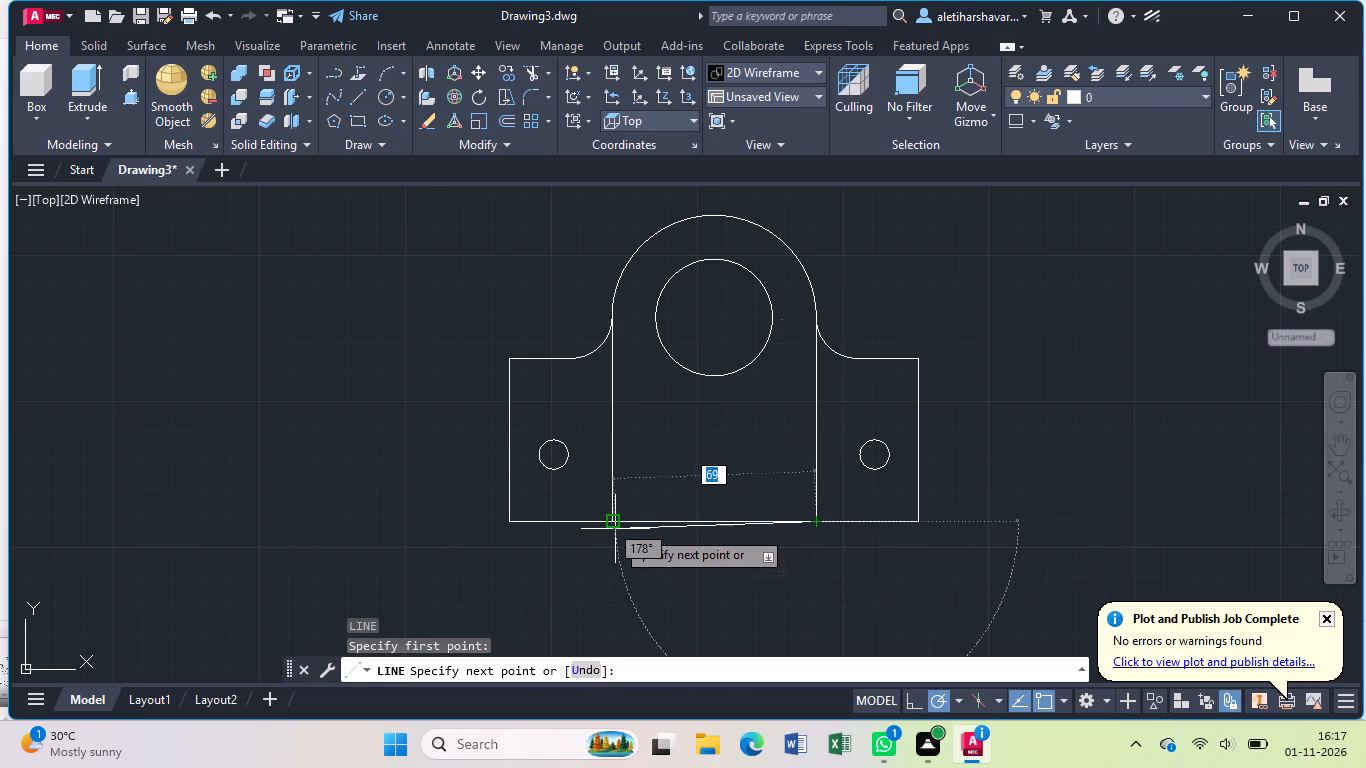
{"action": "left_click", "coordinate": [606, 520]}
{"action": "key", "text": "Escape"}
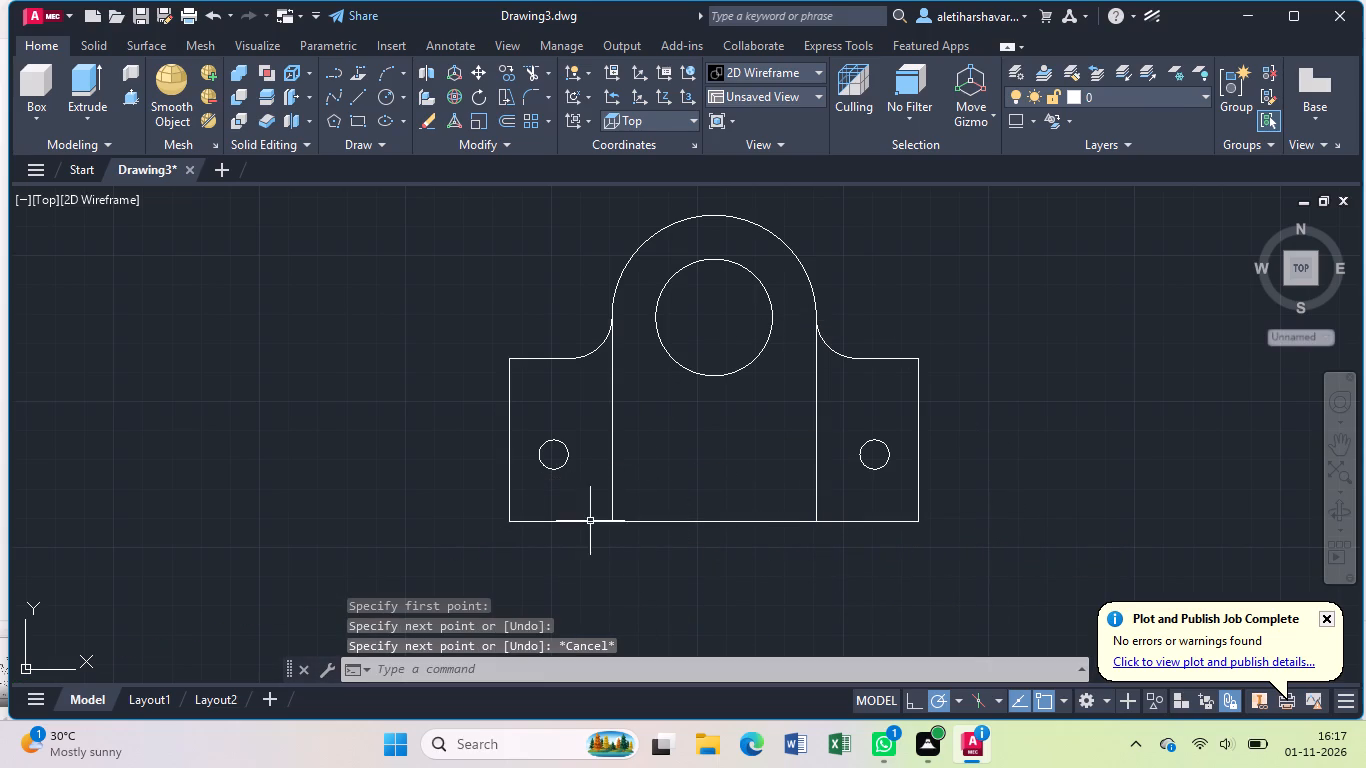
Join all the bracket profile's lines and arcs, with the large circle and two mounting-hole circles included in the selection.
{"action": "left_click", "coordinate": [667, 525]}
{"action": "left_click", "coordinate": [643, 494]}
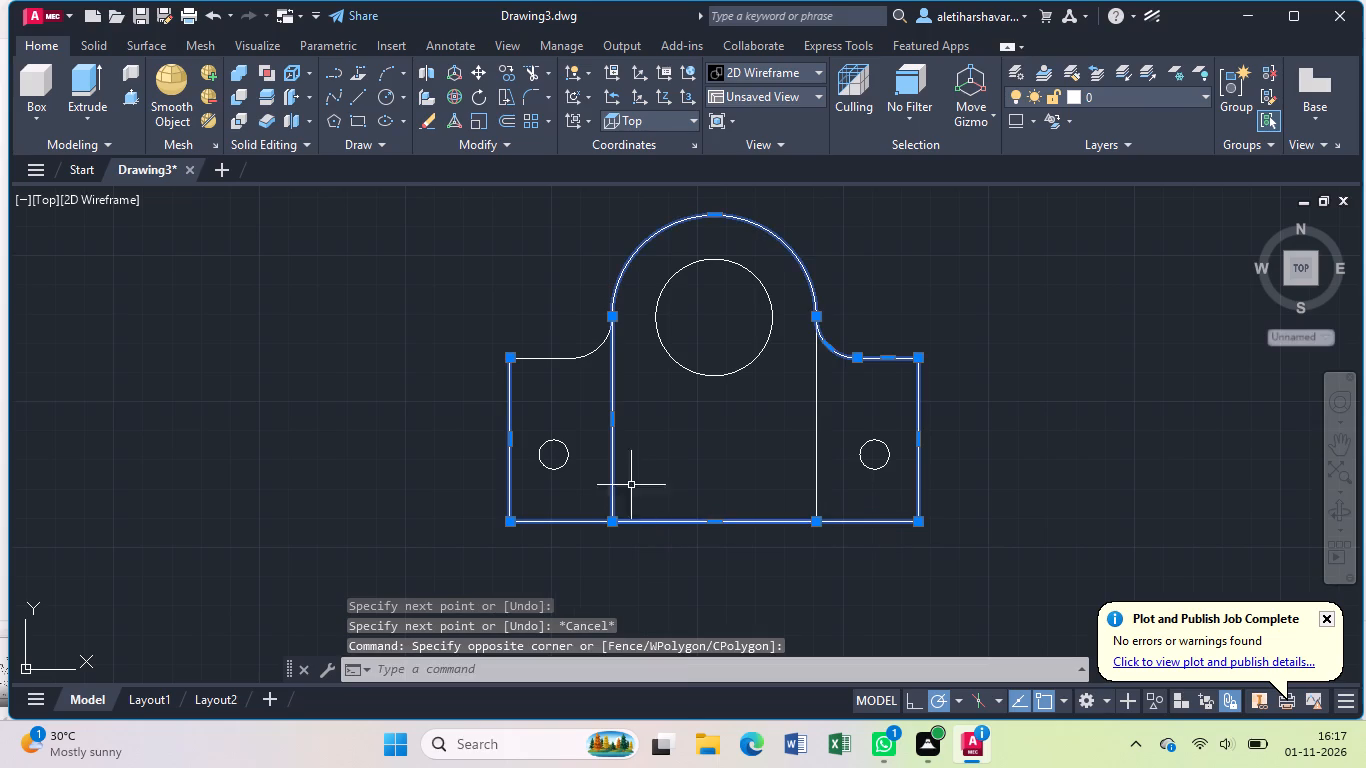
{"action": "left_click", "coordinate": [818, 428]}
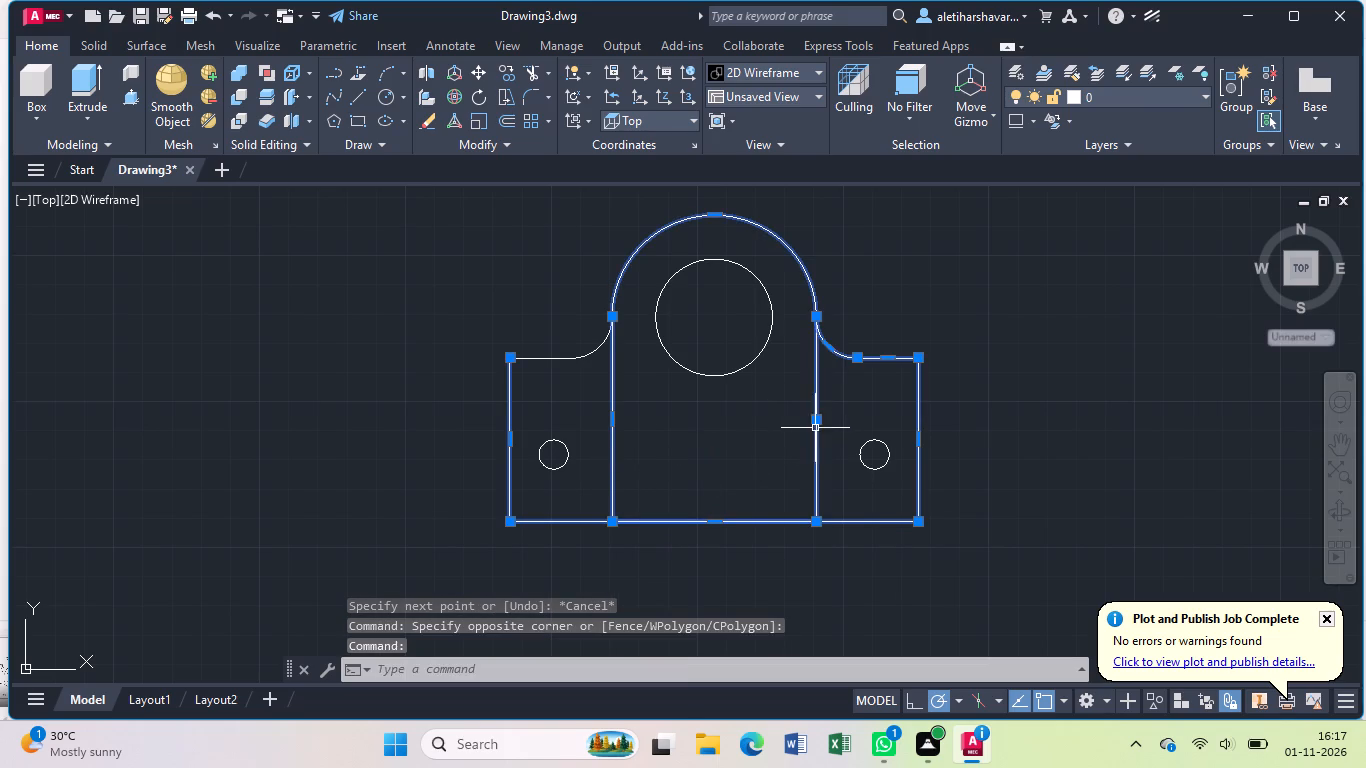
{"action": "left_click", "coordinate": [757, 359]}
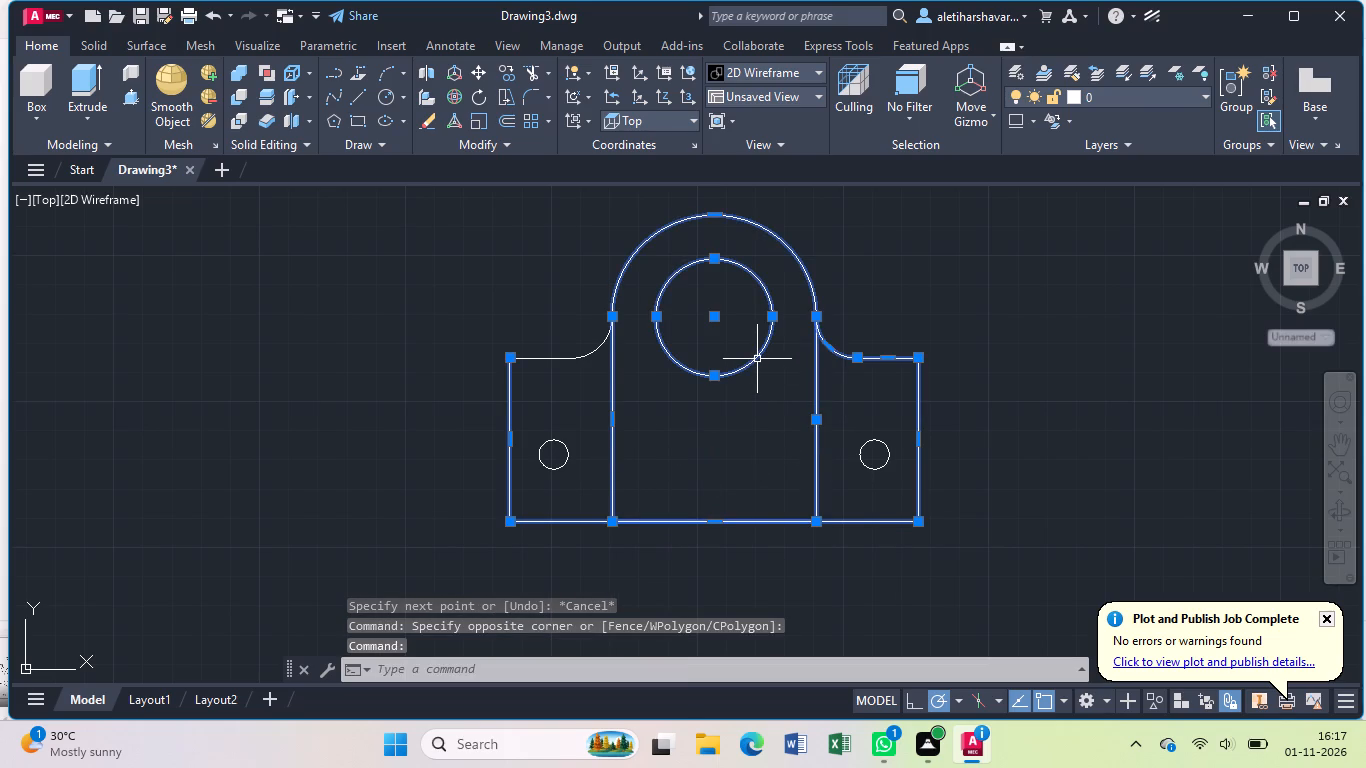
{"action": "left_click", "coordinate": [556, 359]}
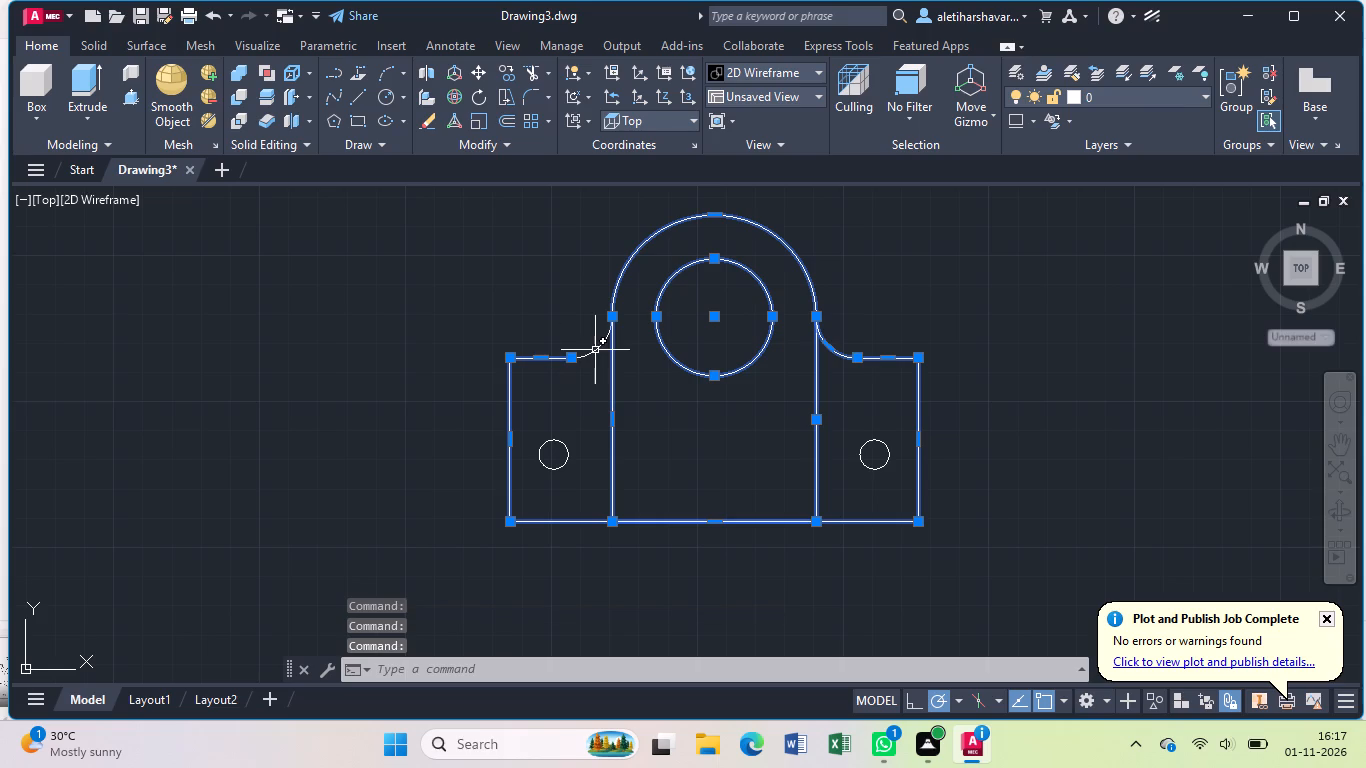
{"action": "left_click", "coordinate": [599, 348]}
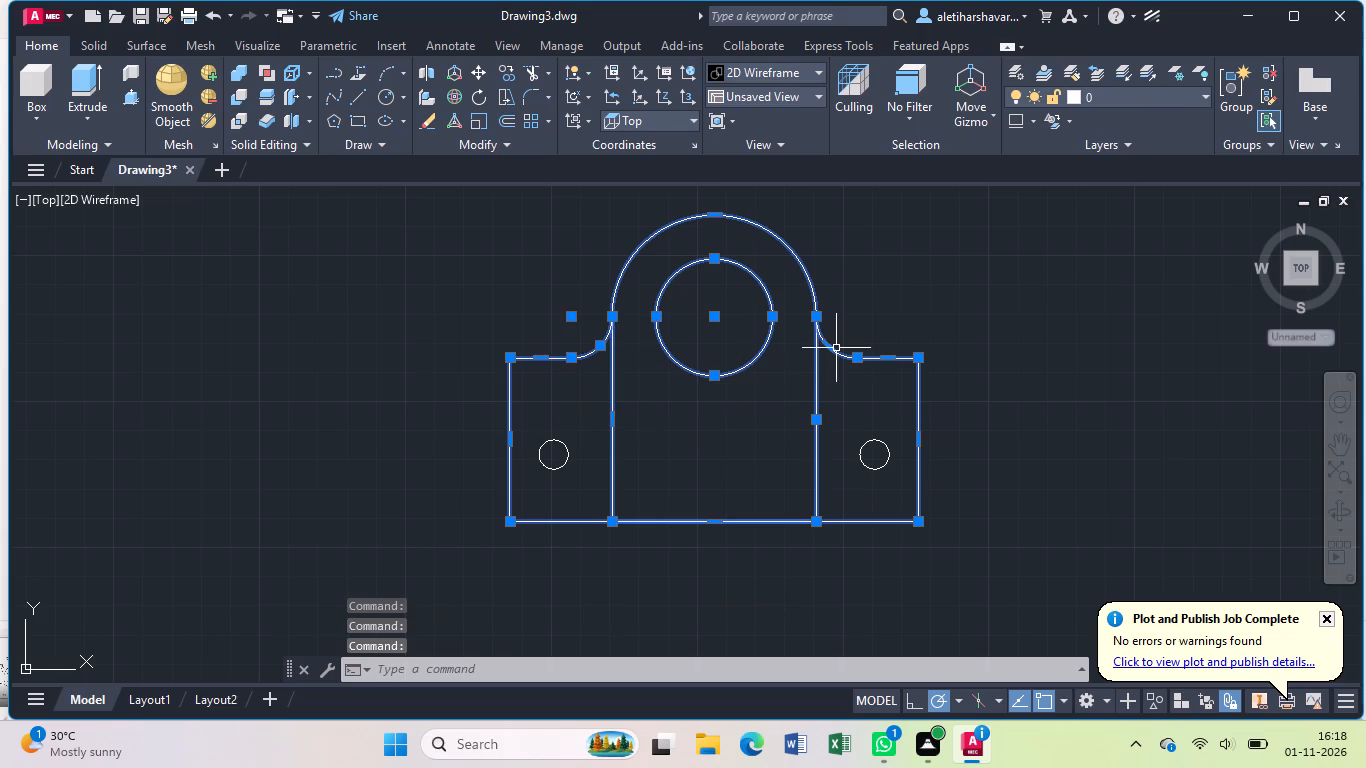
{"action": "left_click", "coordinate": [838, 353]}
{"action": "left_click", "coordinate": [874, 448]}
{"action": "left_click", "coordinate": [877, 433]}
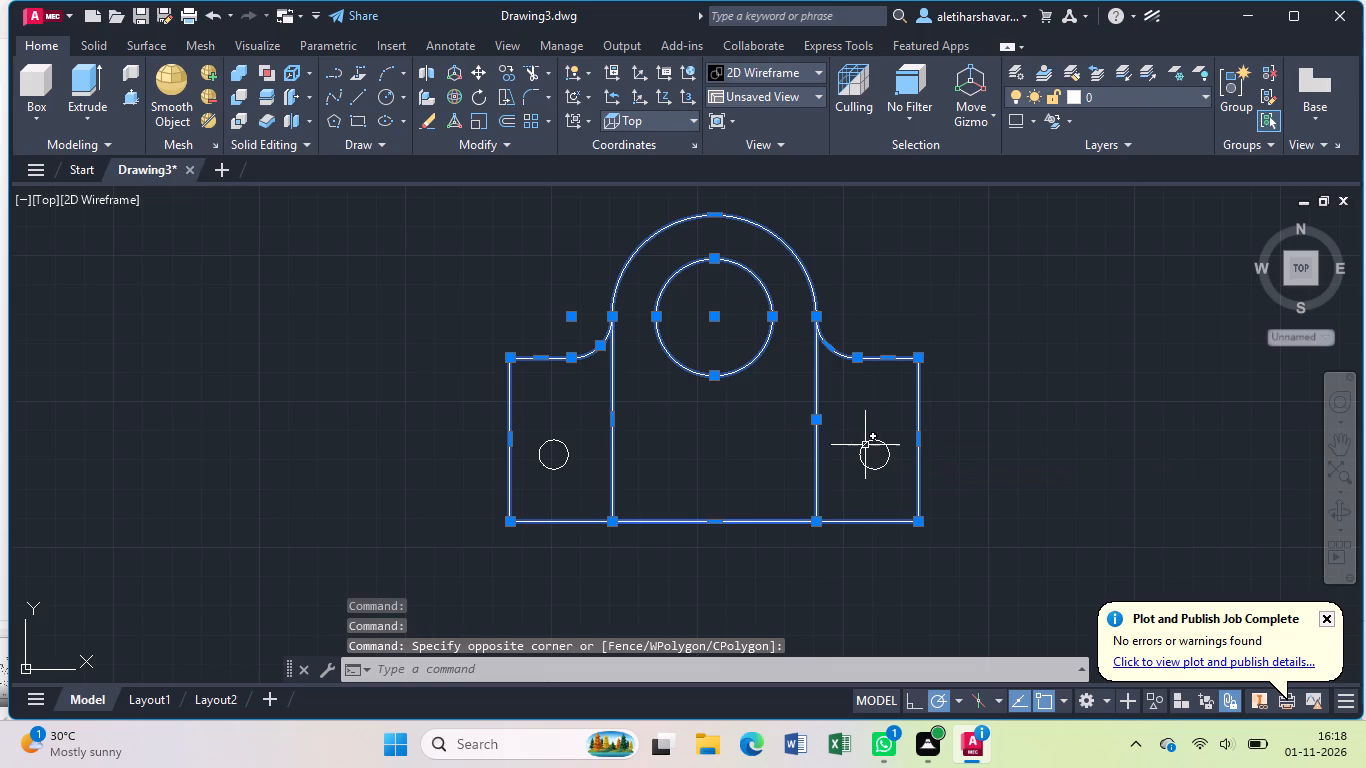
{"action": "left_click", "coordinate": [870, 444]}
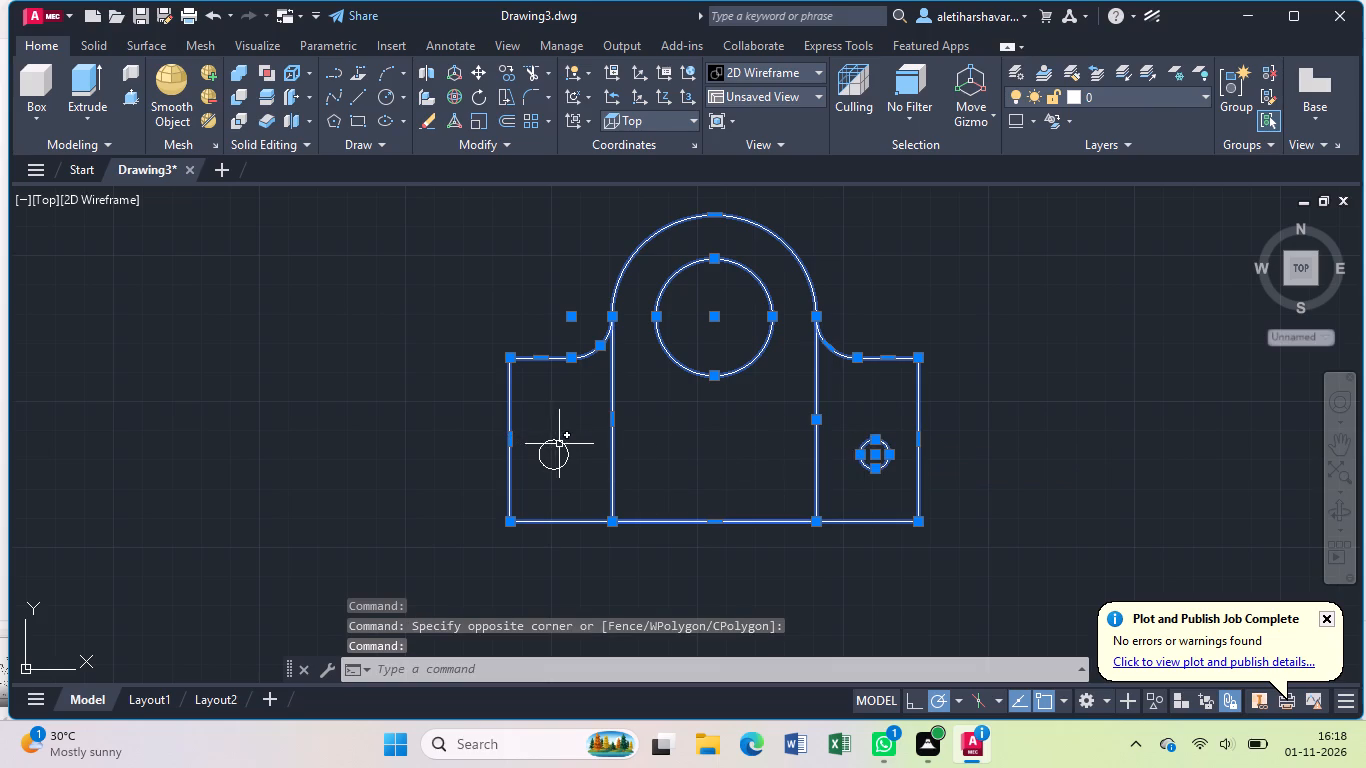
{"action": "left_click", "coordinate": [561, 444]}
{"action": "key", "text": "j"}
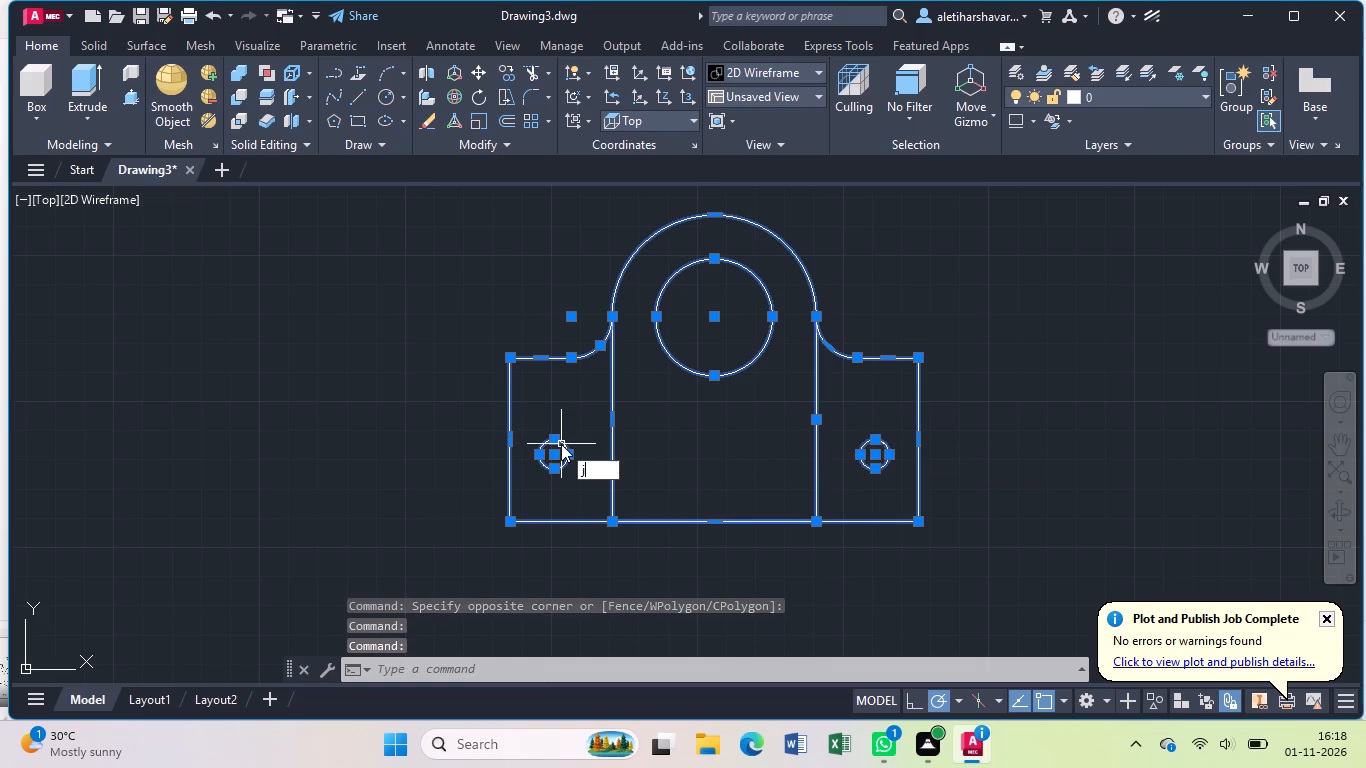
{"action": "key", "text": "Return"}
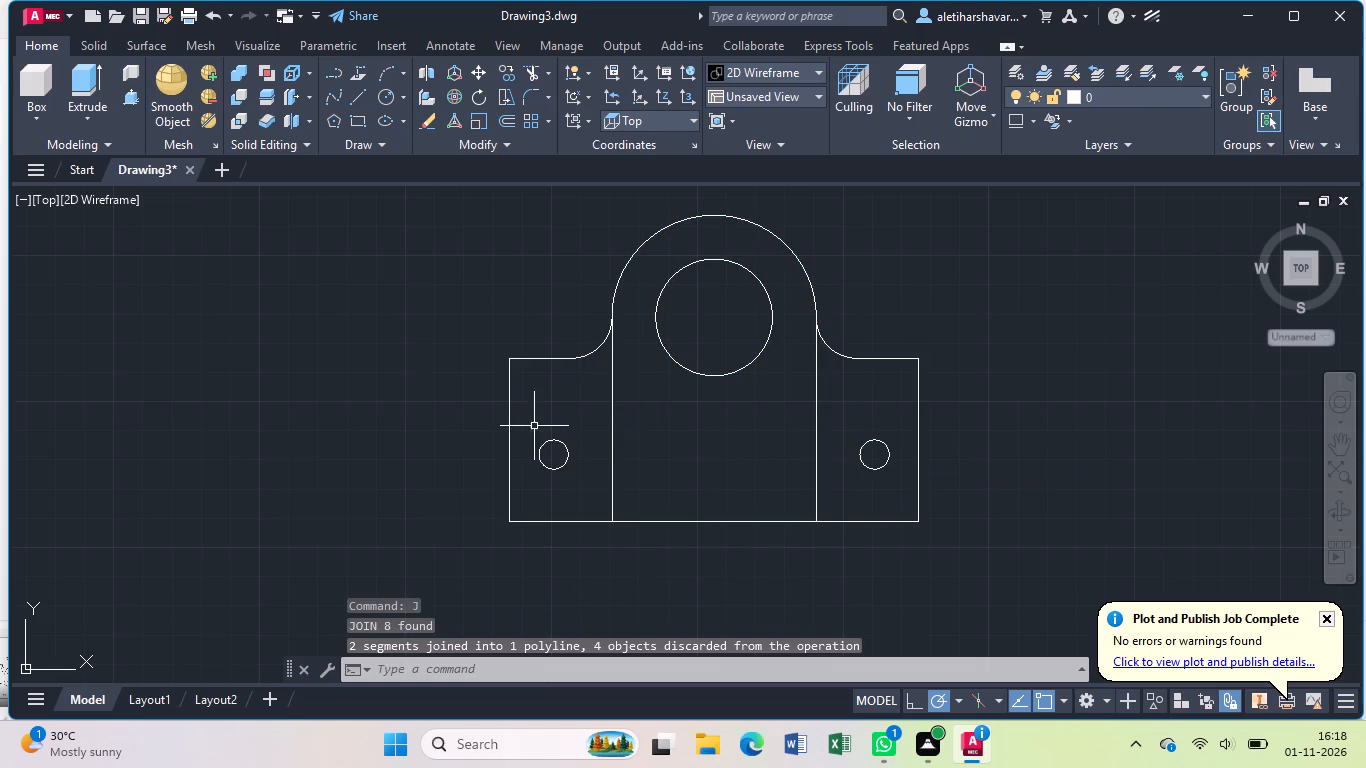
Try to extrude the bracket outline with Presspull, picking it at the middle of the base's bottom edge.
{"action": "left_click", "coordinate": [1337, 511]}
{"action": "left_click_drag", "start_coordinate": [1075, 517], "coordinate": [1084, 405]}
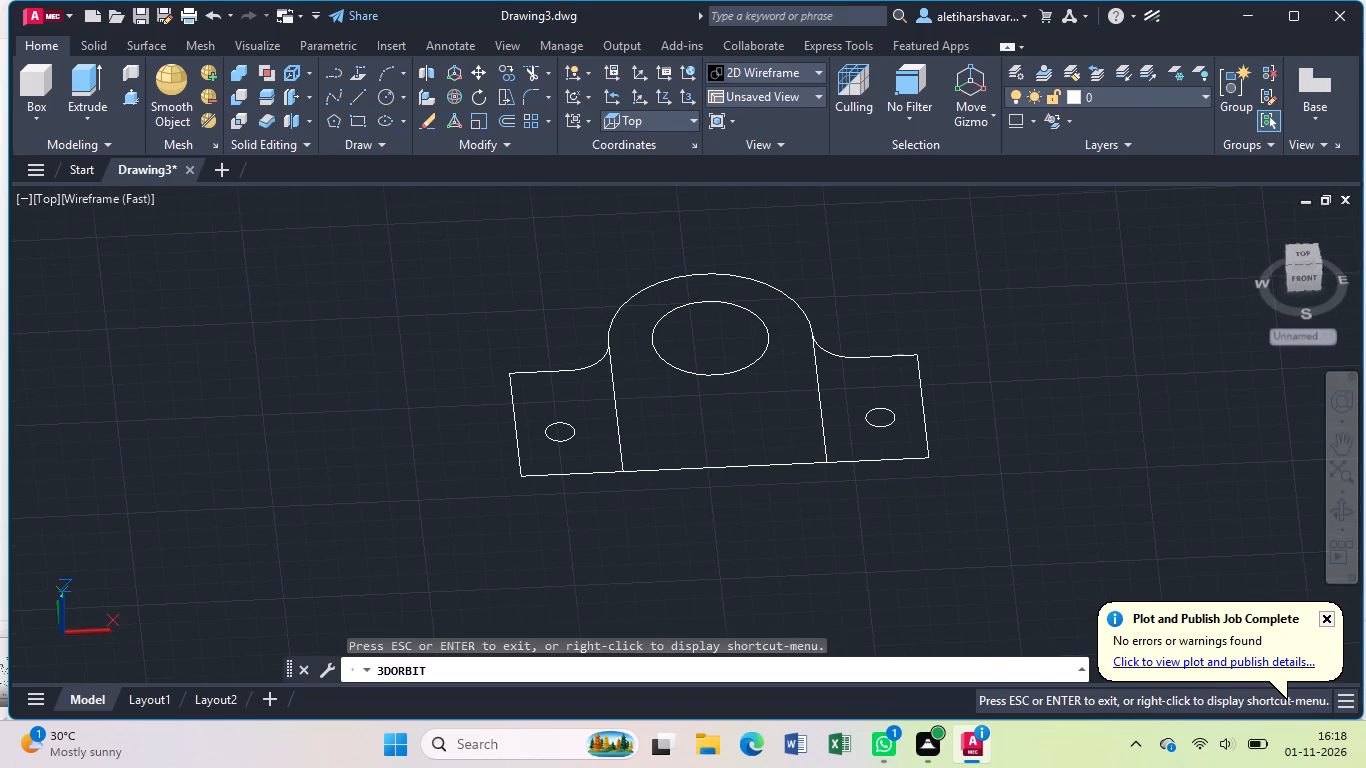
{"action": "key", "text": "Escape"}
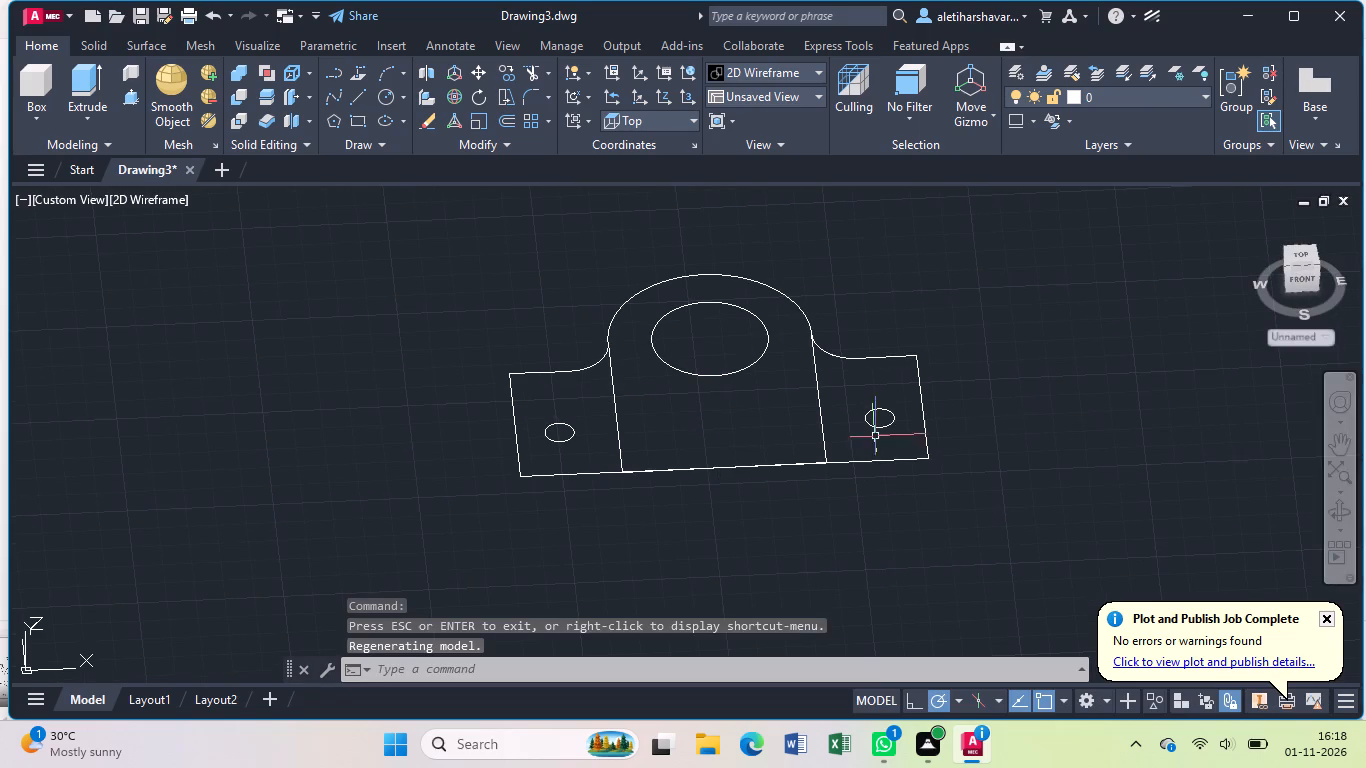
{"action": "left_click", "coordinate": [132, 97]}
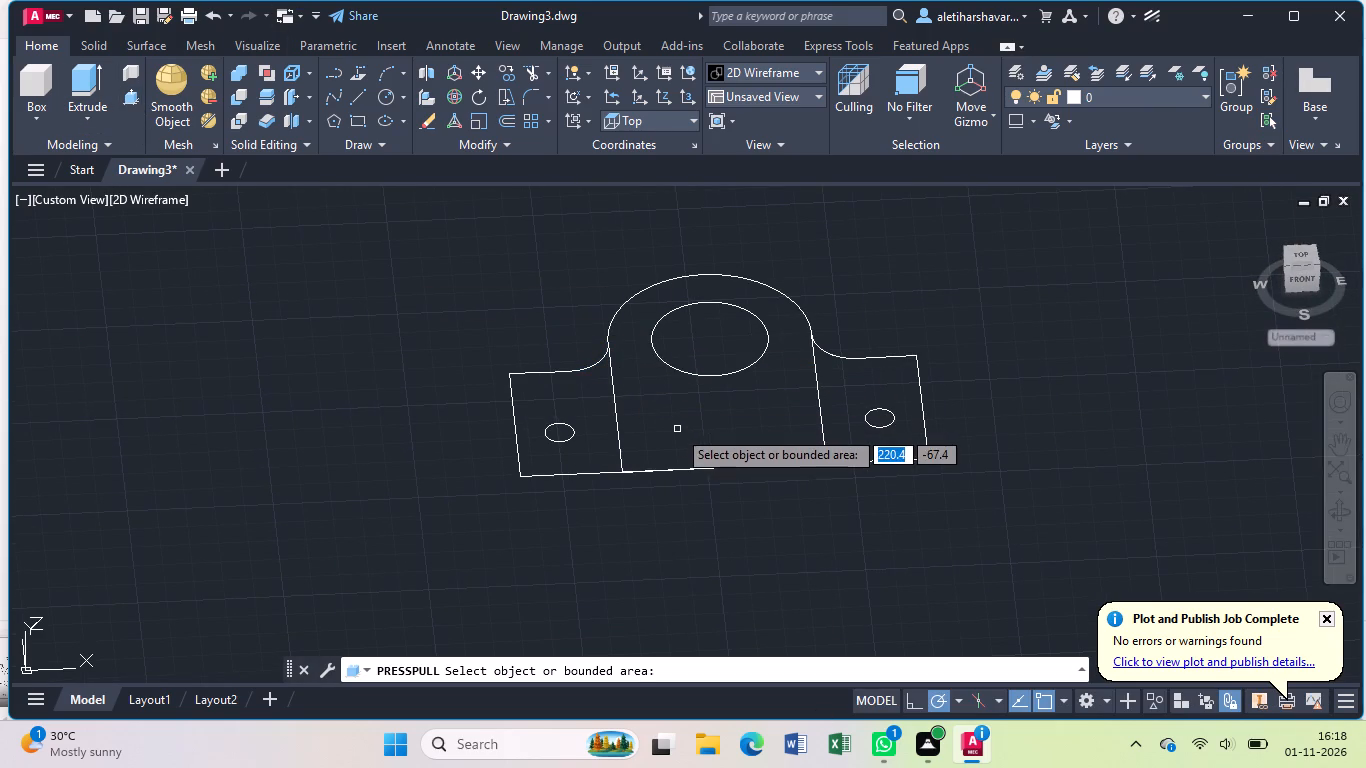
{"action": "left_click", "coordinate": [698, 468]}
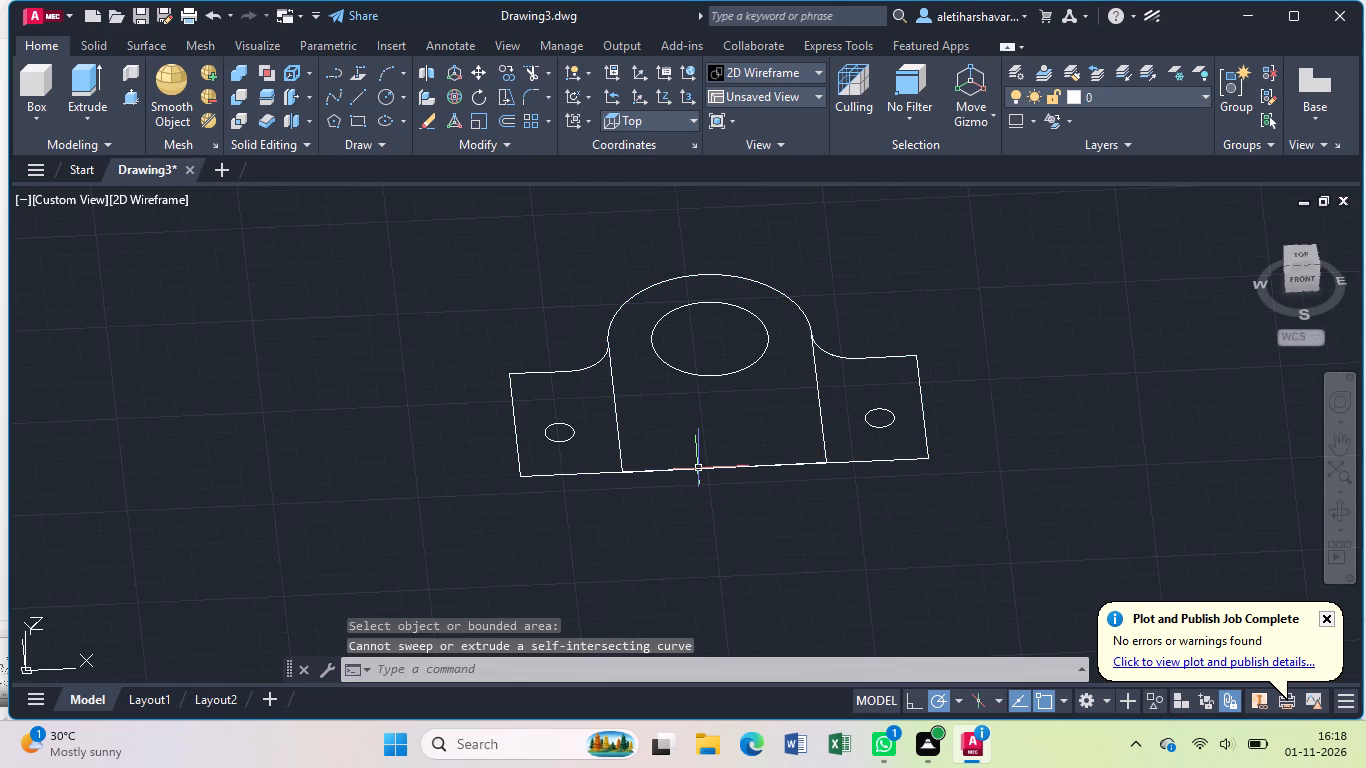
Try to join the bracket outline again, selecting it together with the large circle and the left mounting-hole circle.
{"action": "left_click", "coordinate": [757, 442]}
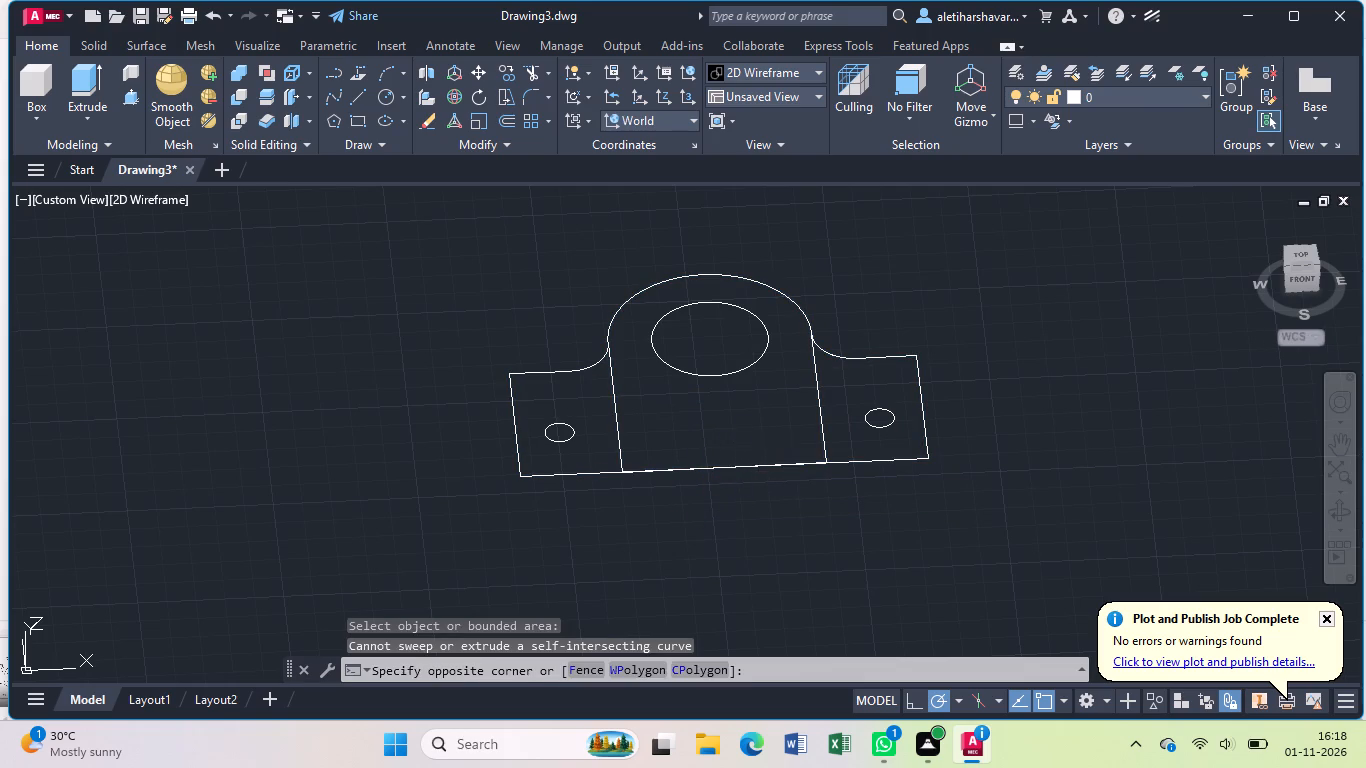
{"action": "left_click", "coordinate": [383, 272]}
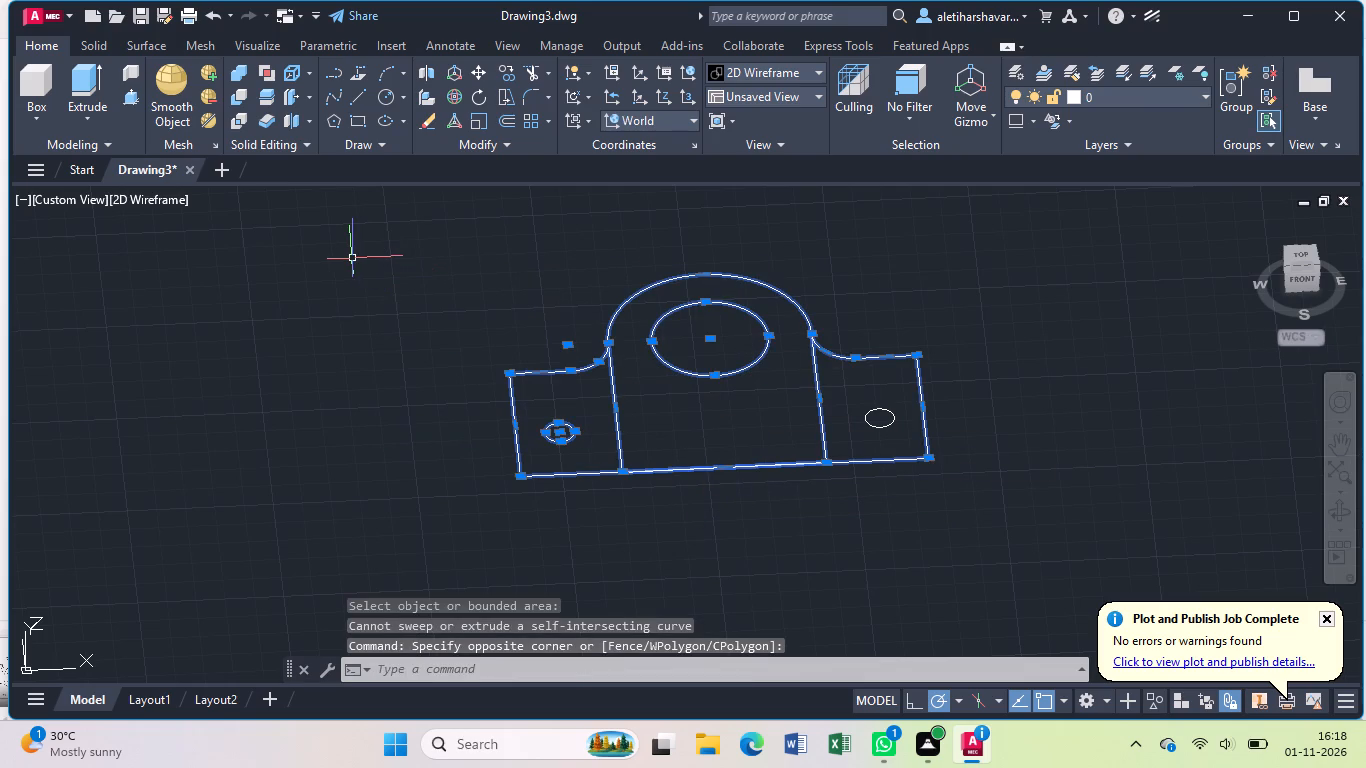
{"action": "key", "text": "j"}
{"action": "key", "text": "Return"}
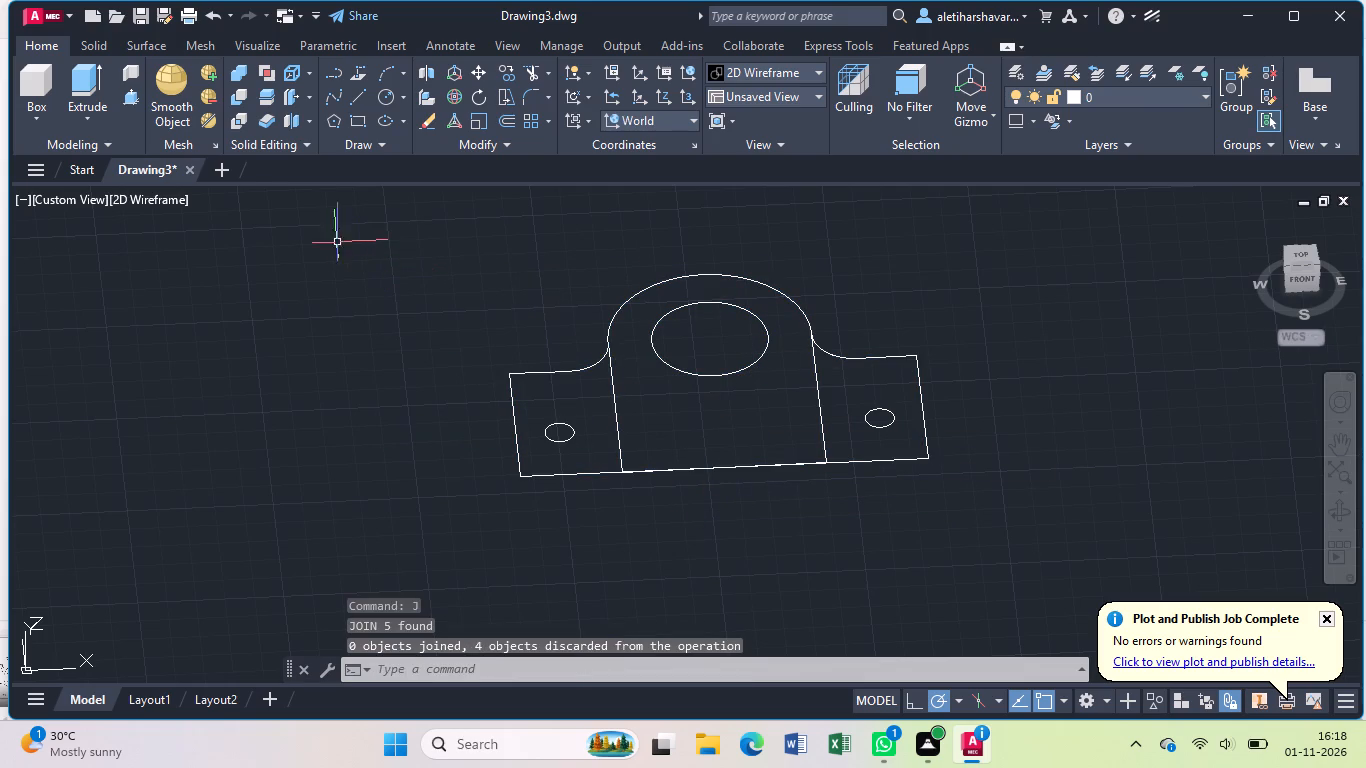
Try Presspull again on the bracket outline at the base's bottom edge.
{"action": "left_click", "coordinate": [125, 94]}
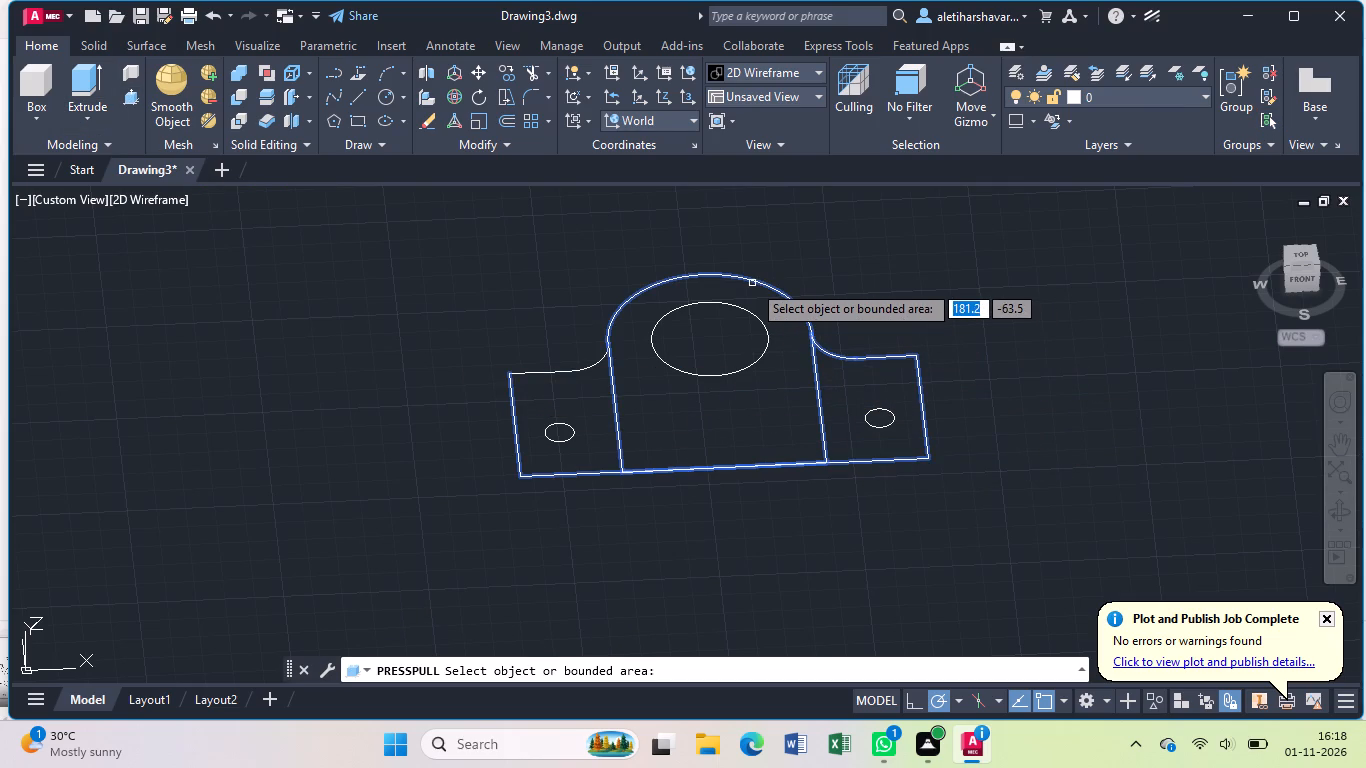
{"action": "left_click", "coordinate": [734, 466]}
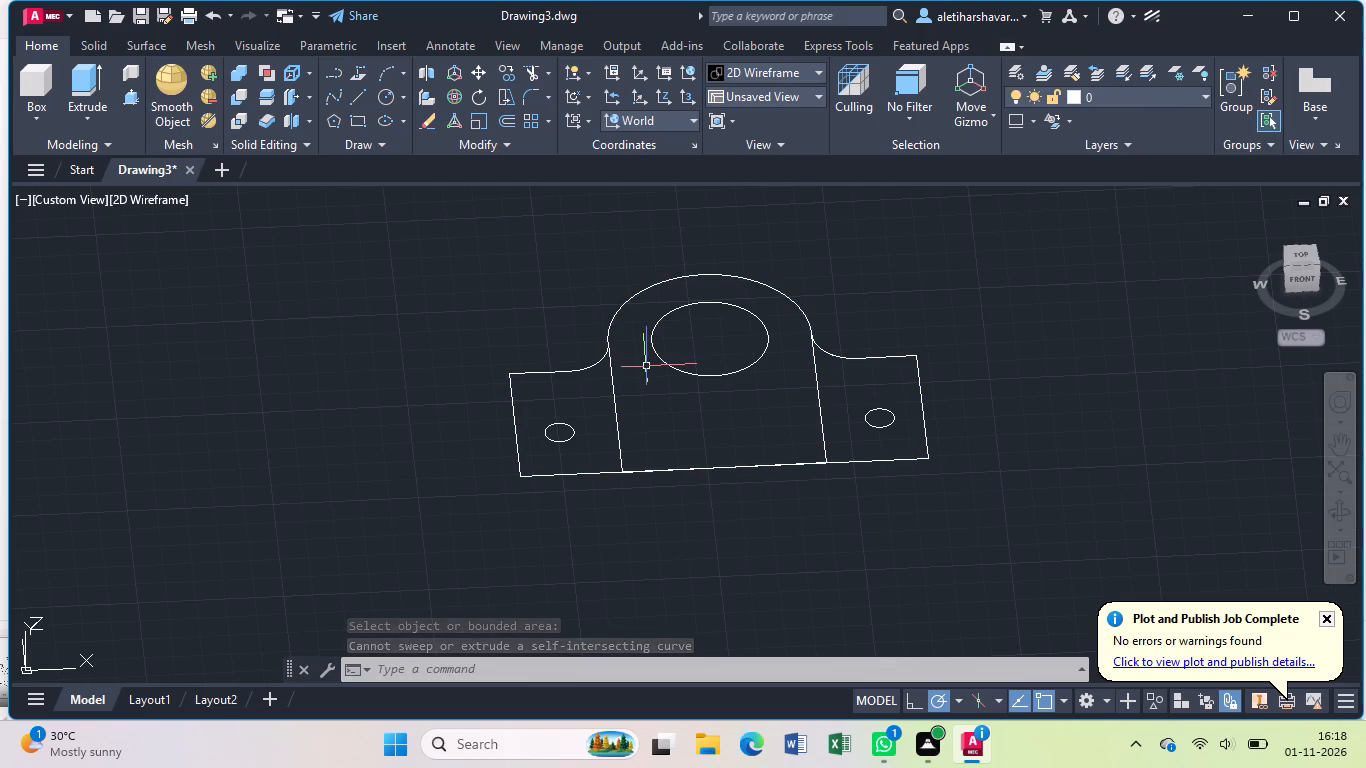
Undo the joins, closing lines, right fillet, mounting-hole circles and trims, back to the full base rectangle with the left fillet and vertical centre line.
{"action": "key", "text": "ctrl+z"}
{"action": "key", "text": "ctrl+z"}
{"action": "key", "text": "ctrl+z"}
{"action": "key", "text": "ctrl+z"}
{"action": "key", "text": "ctrl+z"}
{"action": "key", "text": "ctrl+z"}
{"action": "key", "text": "ctrl+z"}
{"action": "key", "text": "ctrl+z"}
{"action": "key", "text": "ctrl+z"}
{"action": "key", "text": "ctrl+z"}
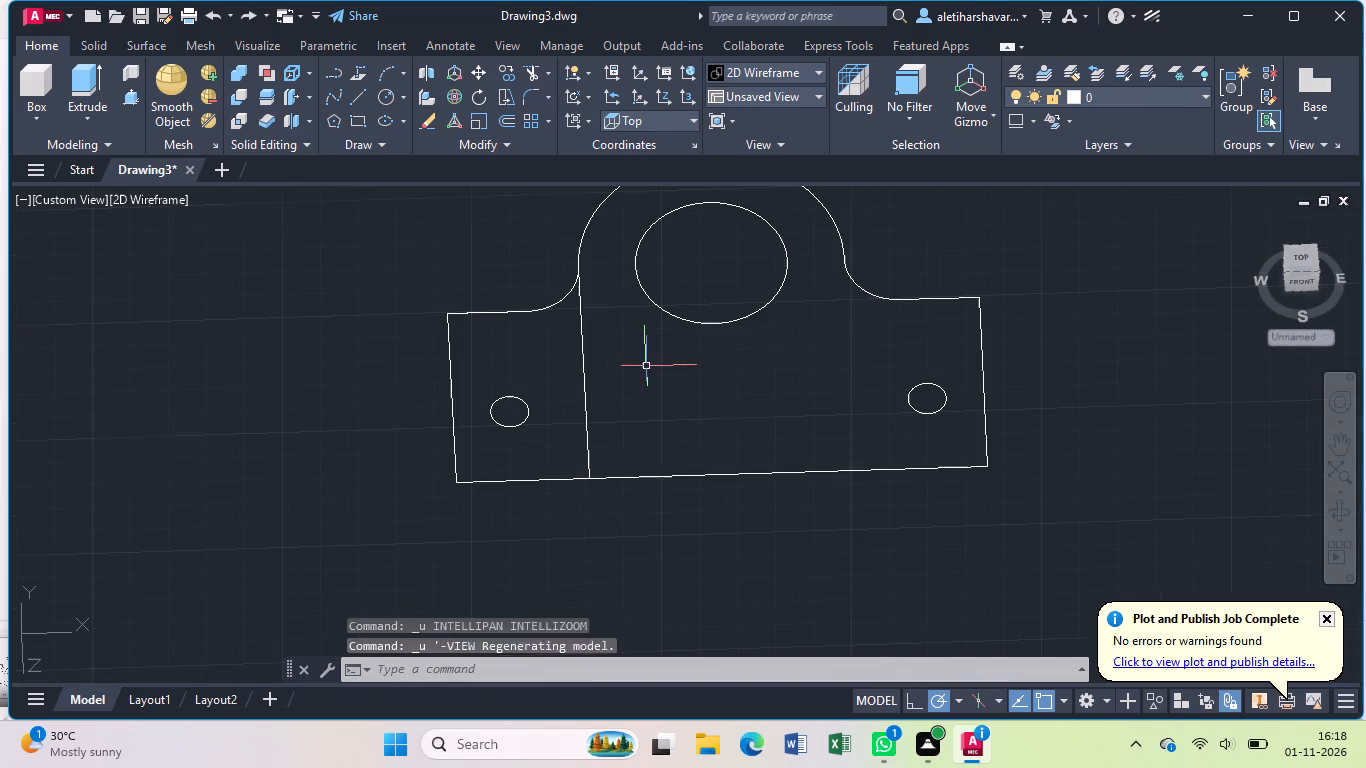
{"action": "key", "text": "ctrl+z"}
{"action": "key", "text": "ctrl+z"}
{"action": "key", "text": "ctrl+z"}
{"action": "key", "text": "ctrl+z"}
{"action": "key", "text": "ctrl+z"}
{"action": "key", "text": "ctrl+z"}
{"action": "key", "text": "ctrl+z"}
{"action": "key", "text": "ctrl+z"}
{"action": "key", "text": "ctrl+z"}
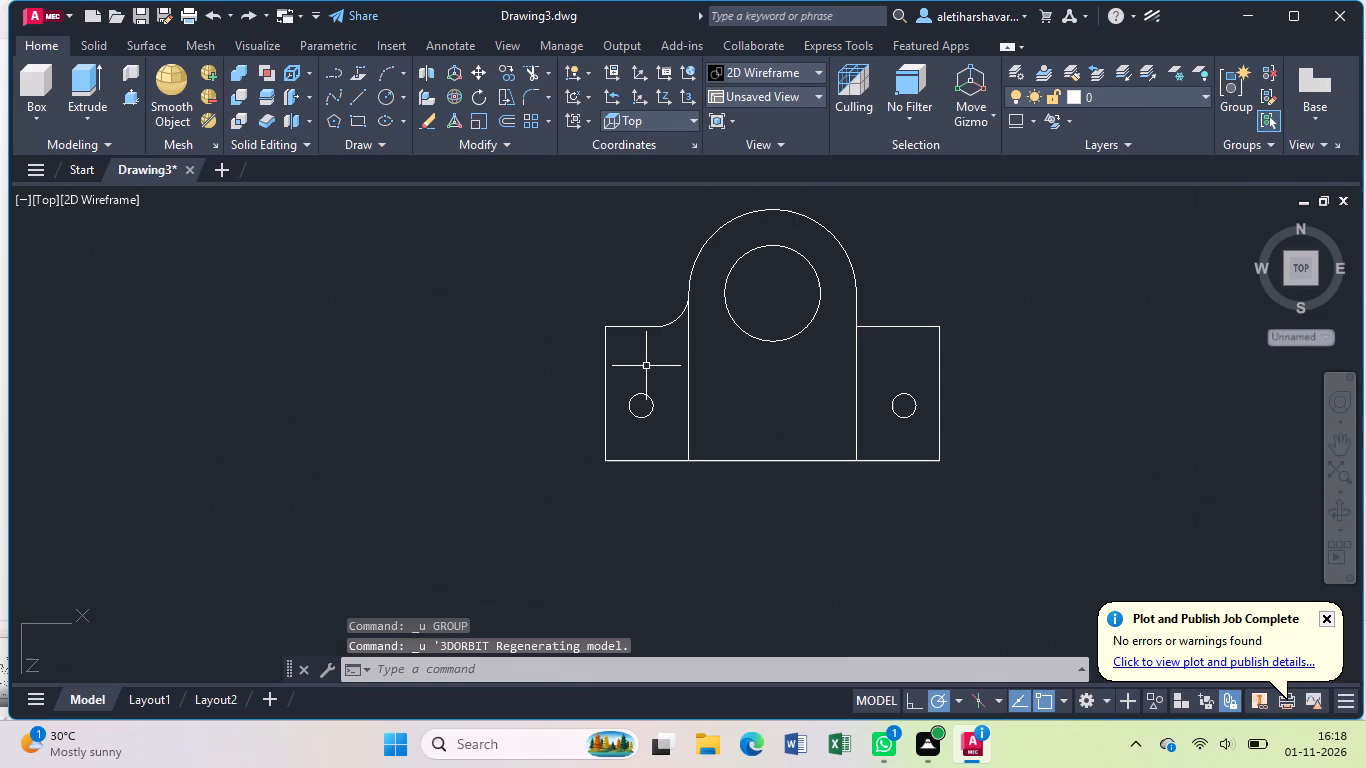
{"action": "key", "text": "ctrl+z"}
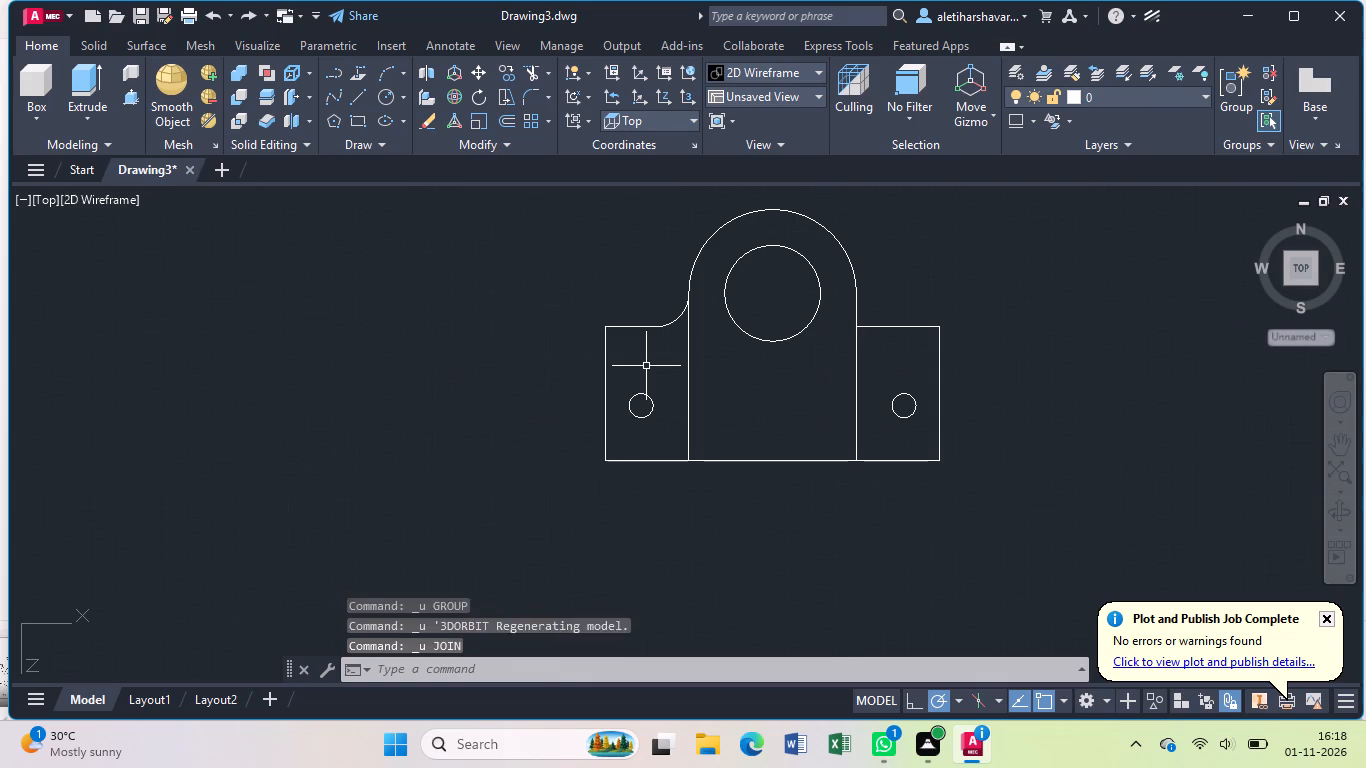
{"action": "key", "text": "ctrl+z"}
{"action": "key", "text": "ctrl+z"}
{"action": "key", "text": "ctrl+z"}
{"action": "key", "text": "ctrl+z"}
{"action": "key", "text": "ctrl+z"}
{"action": "key", "text": "ctrl+z"}
{"action": "key", "text": "ctrl+z"}
{"action": "key", "text": "ctrl+z"}
{"action": "key", "text": "ctrl+z"}
{"action": "key", "text": "ctrl+z"}
{"action": "key", "text": "ctrl+z"}
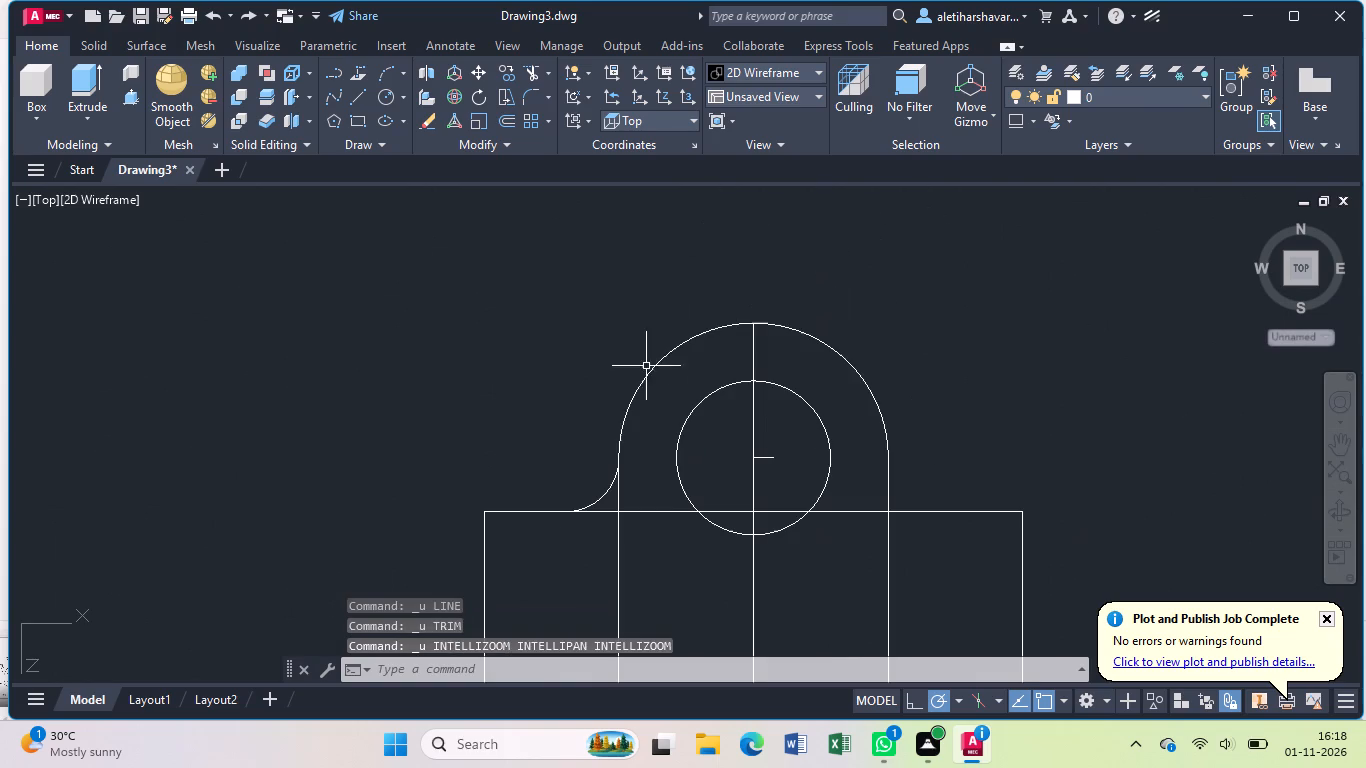
{"action": "key", "text": "ctrl+z"}
Delete the long vertical centre line running from the upright arc's top to the base's bottom edge.
{"action": "scroll", "coordinate": [684, 504], "scroll_direction": "down", "scroll_amount": 1}
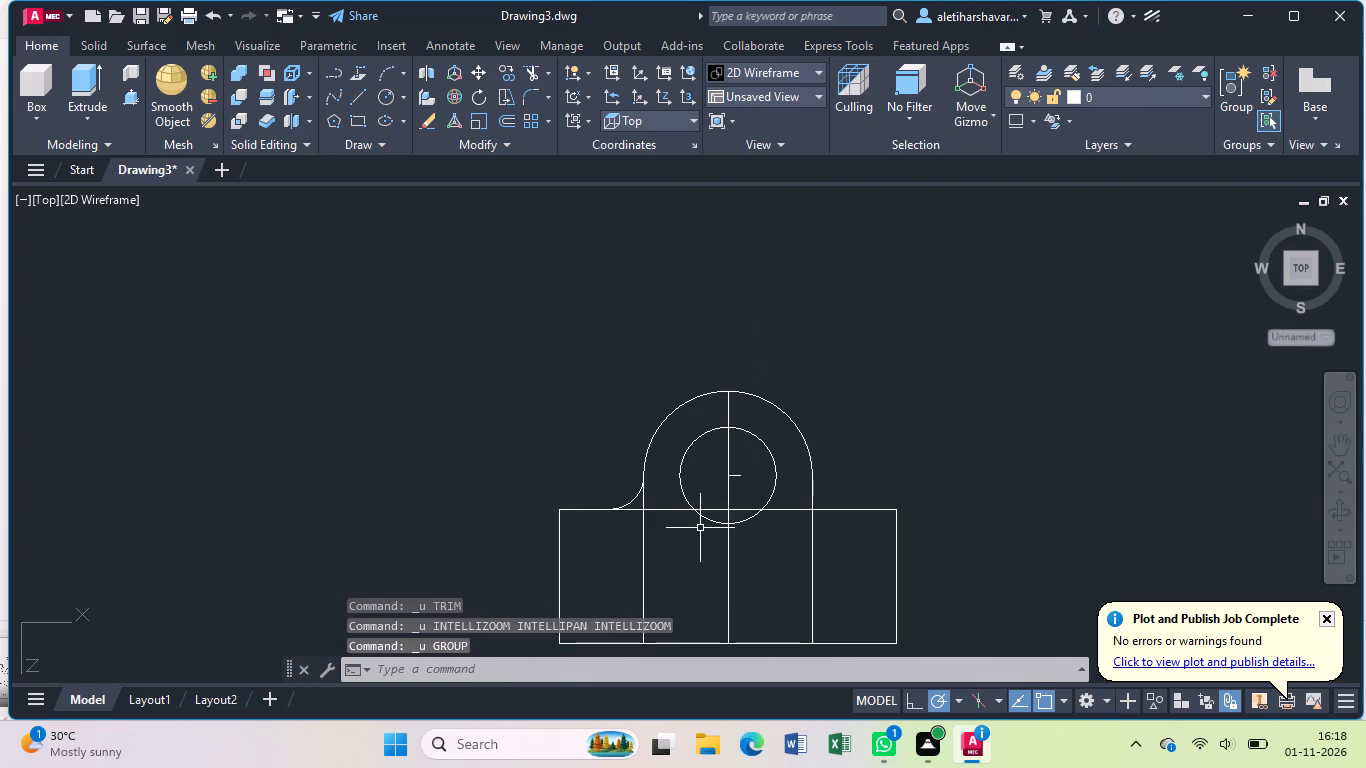
{"action": "middle_click_drag", "start_coordinate": [701, 530], "coordinate": [650, 416]}
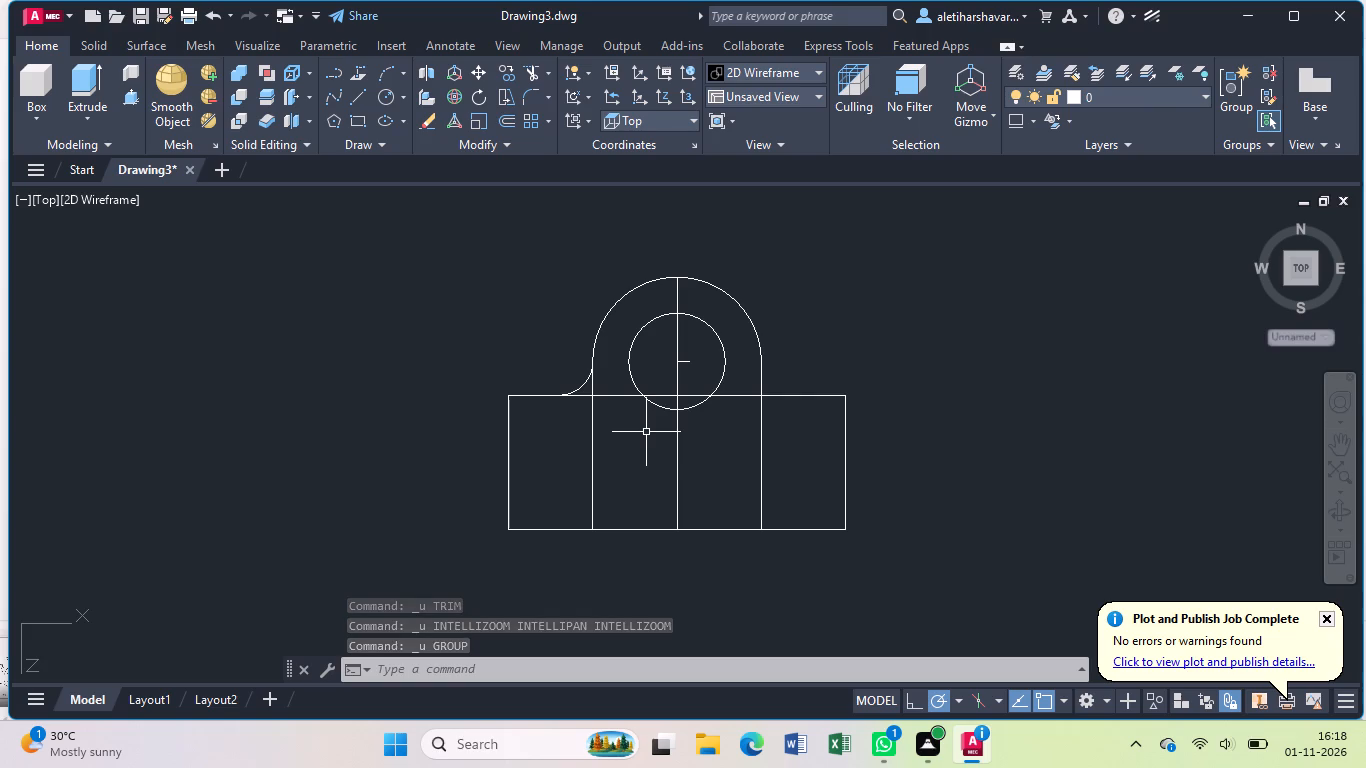
{"action": "left_click", "coordinate": [674, 355]}
{"action": "left_click", "coordinate": [680, 362]}
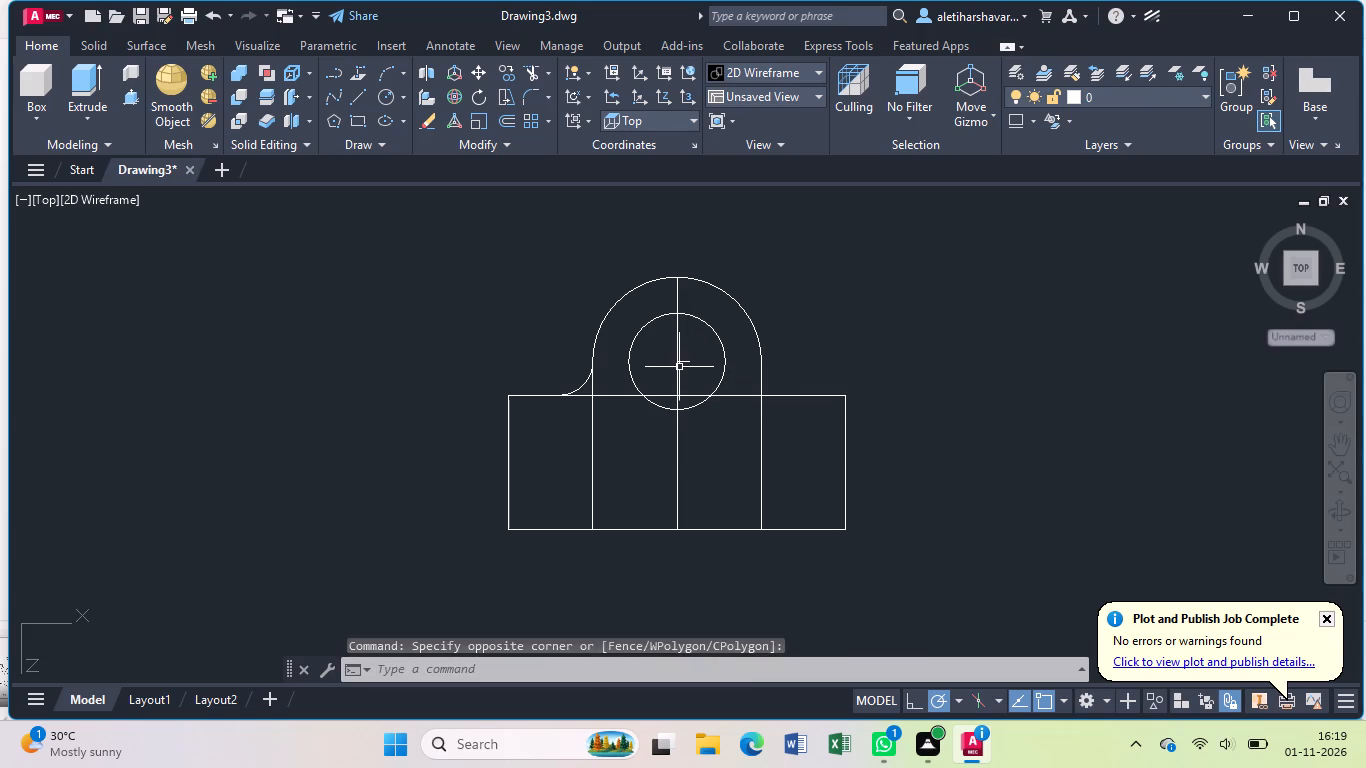
{"action": "left_click", "coordinate": [679, 367]}
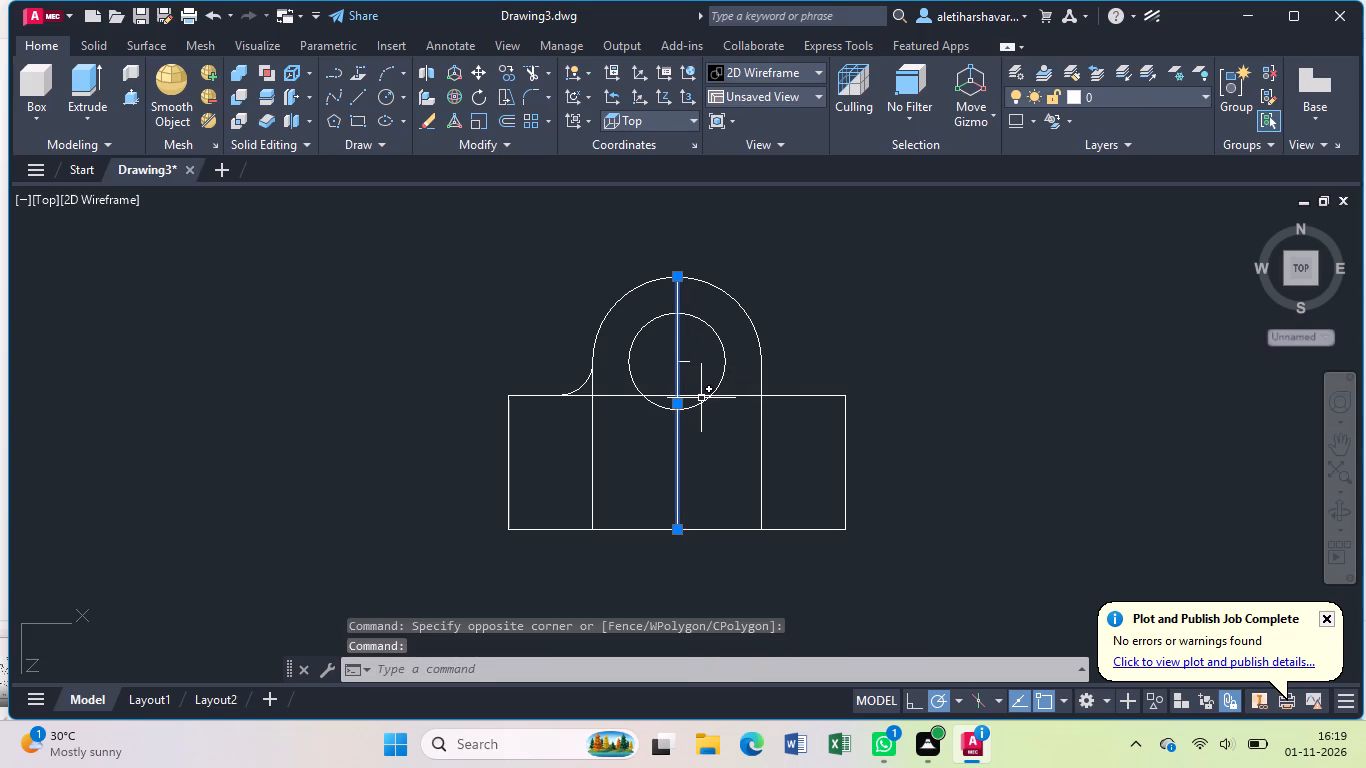
{"action": "key", "text": "Delete"}
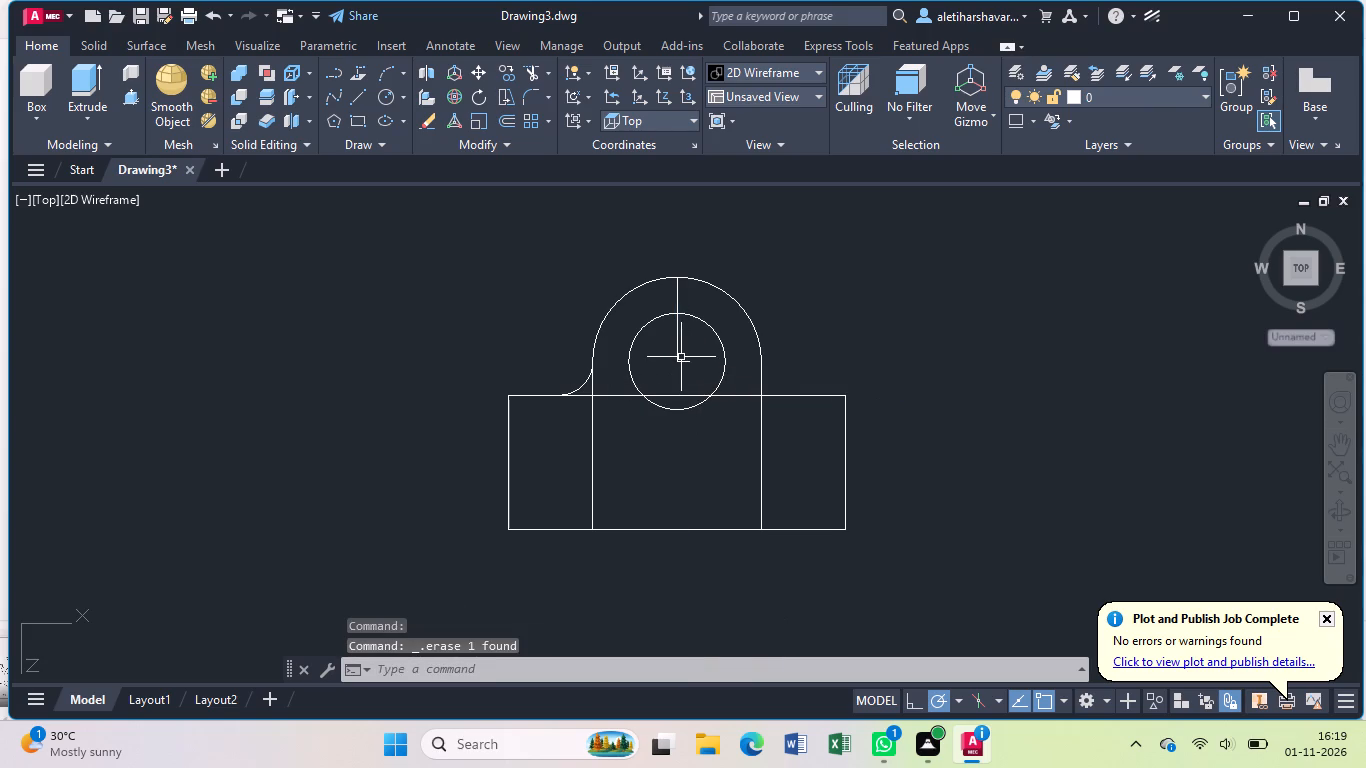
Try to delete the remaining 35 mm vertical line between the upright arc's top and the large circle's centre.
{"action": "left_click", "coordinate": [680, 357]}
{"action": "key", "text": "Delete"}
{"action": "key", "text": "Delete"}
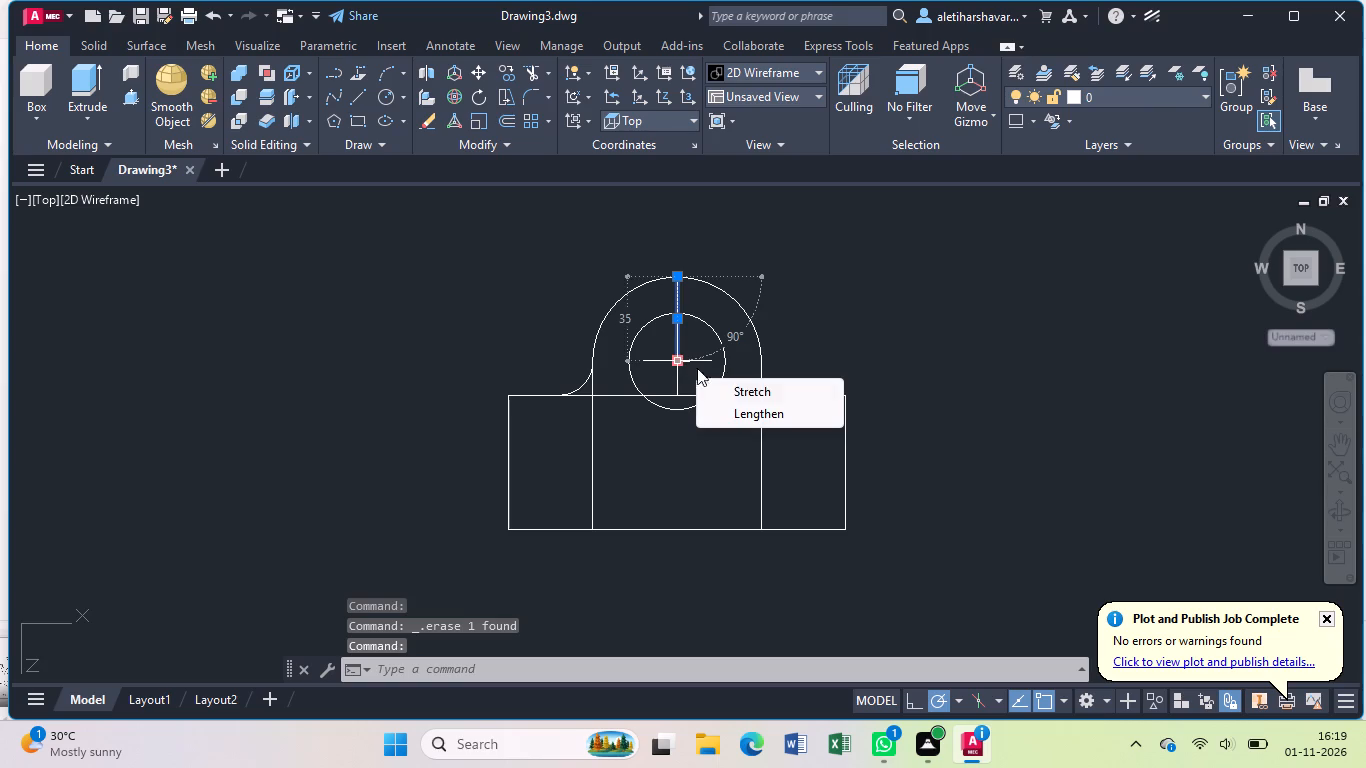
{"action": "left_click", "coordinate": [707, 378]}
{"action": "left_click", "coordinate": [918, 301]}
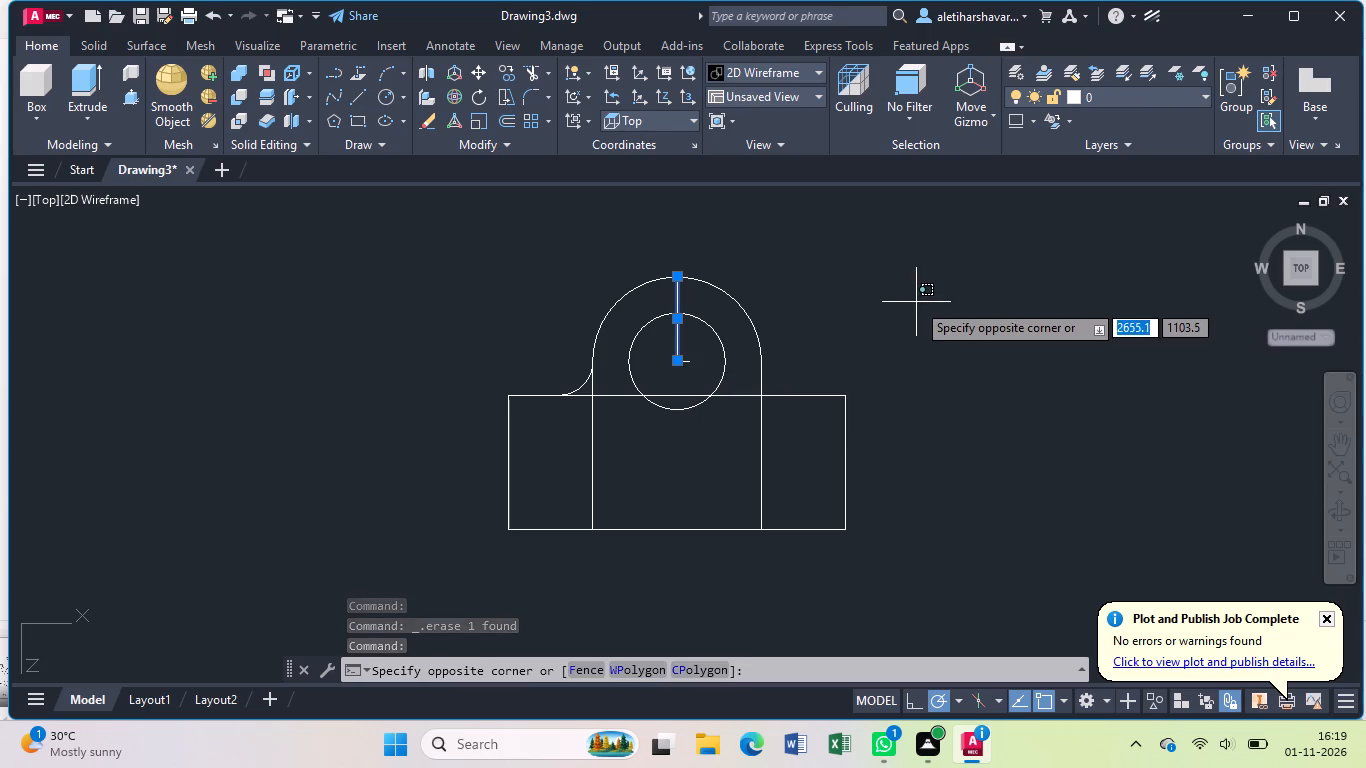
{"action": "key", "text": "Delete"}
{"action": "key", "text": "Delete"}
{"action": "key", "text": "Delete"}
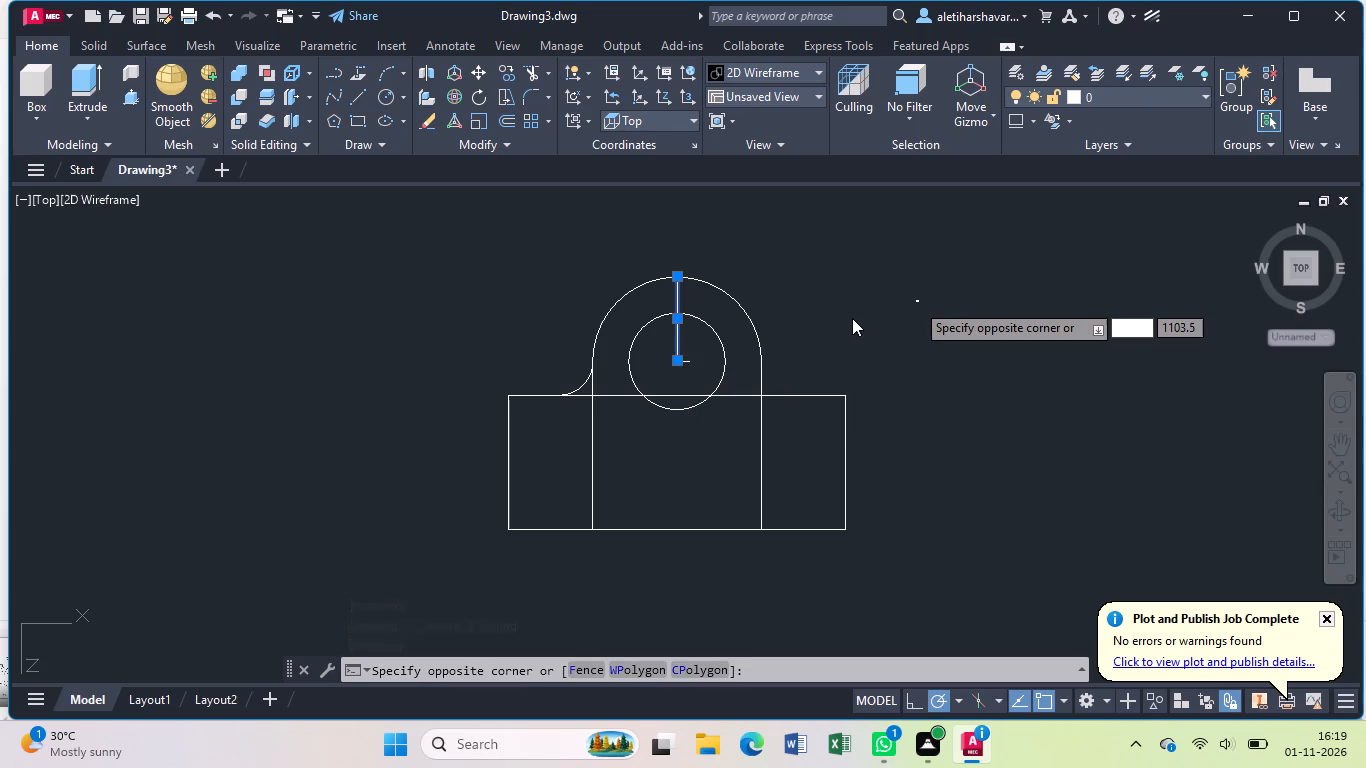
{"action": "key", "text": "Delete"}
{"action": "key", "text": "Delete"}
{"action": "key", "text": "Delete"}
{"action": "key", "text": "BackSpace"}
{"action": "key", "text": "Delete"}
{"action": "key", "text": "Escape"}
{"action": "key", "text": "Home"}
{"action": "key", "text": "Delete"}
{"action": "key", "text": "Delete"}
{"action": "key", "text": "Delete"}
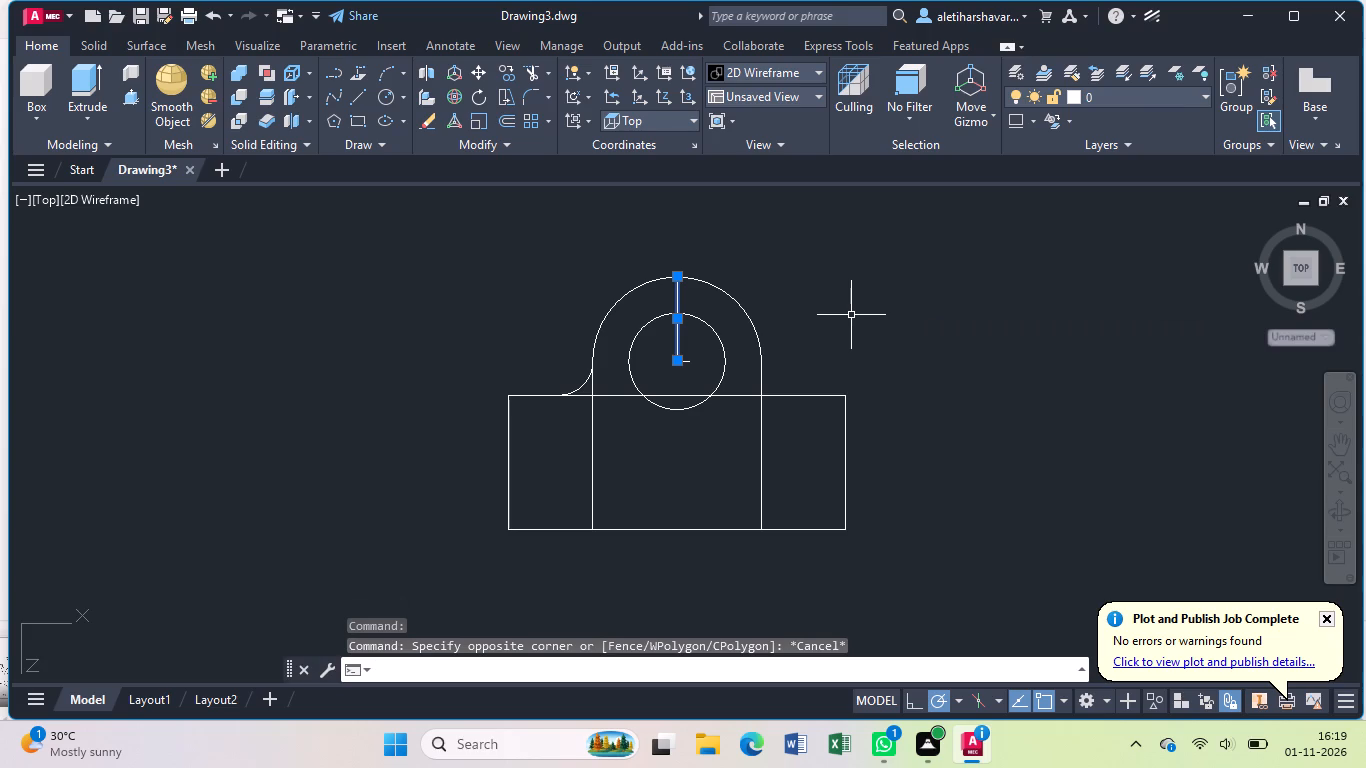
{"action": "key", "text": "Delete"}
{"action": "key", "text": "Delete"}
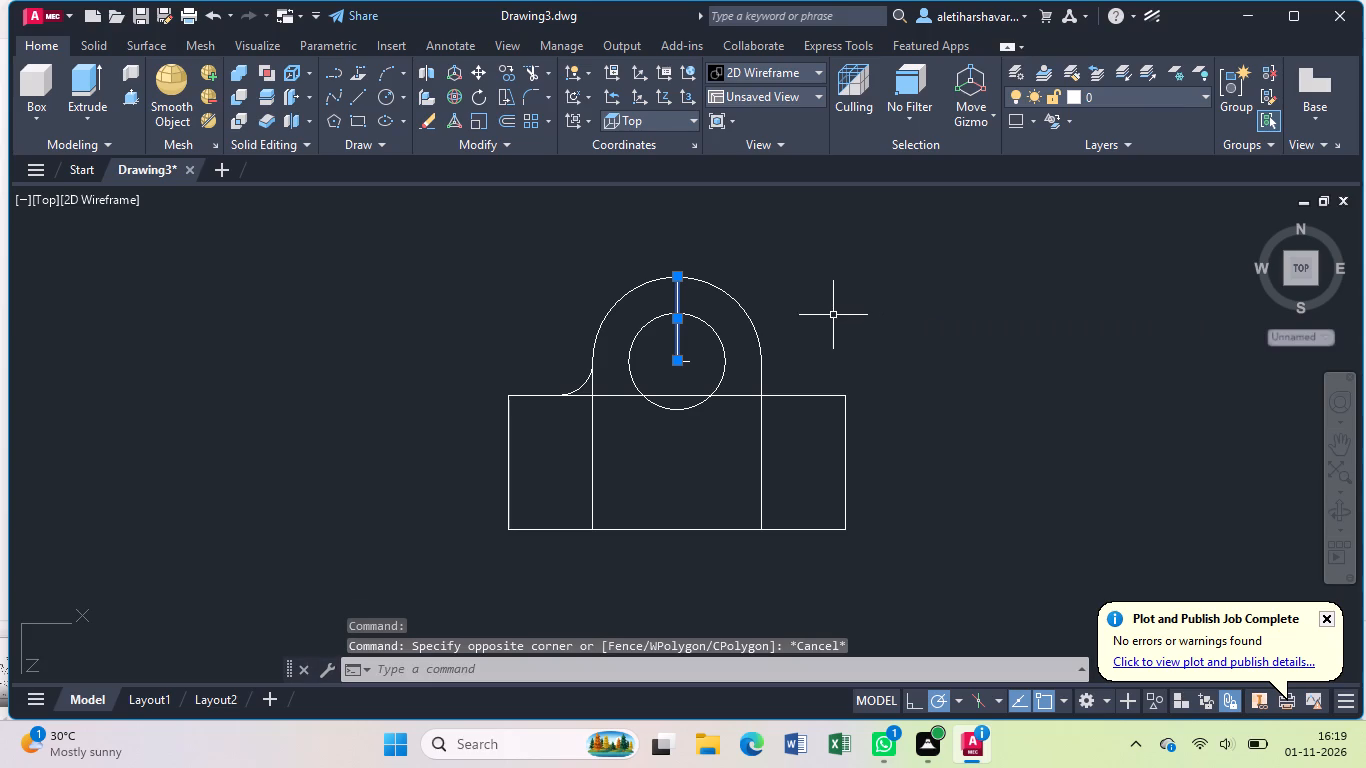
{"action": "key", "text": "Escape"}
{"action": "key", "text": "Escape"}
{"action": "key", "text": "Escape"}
Delete the vertical line between the upright arc's top and the large circle's centre, together with the short line at that centre.
{"action": "left_click", "coordinate": [689, 363]}
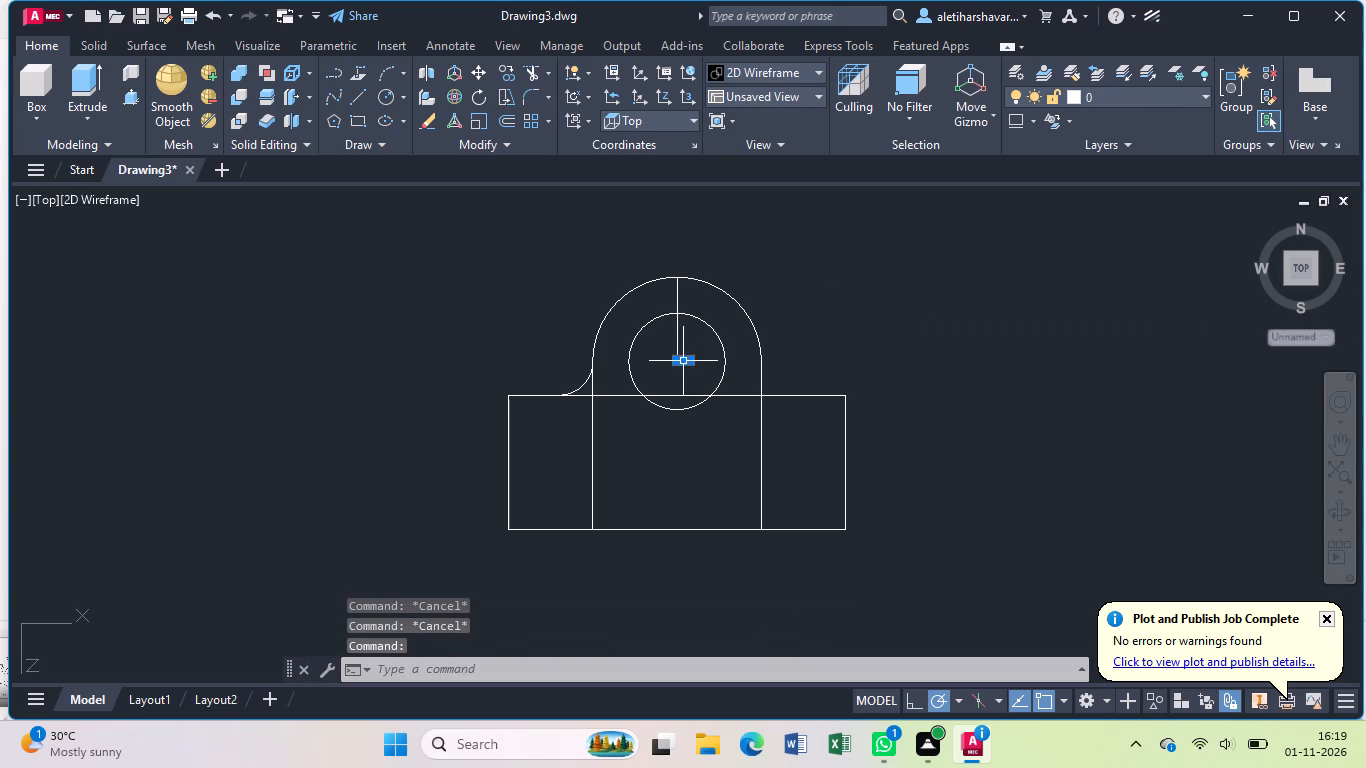
{"action": "left_click", "coordinate": [678, 347]}
{"action": "key", "text": "Delete"}
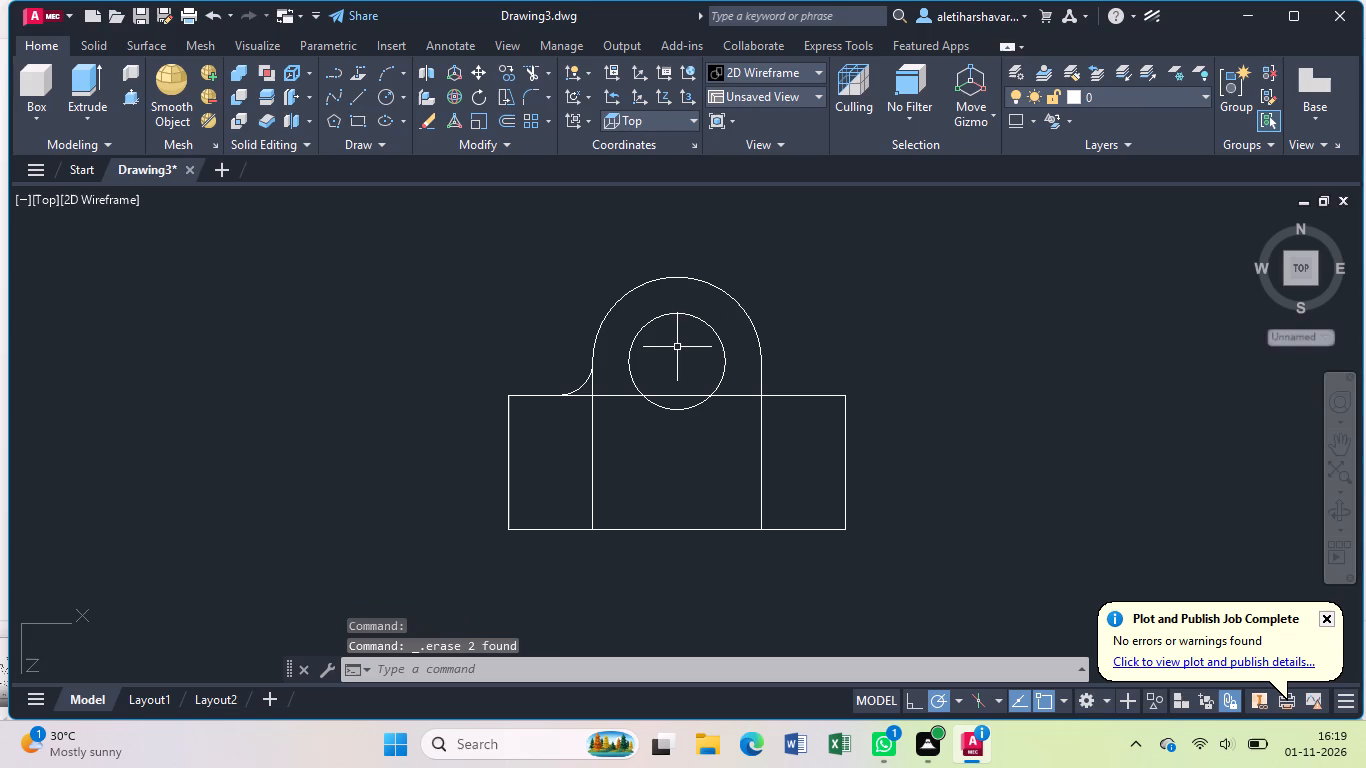
Fillet the corner between the upright's right vertical line and the base's top edge with a 14 mm radius.
{"action": "key", "text": "f"}
{"action": "key", "text": "Return"}
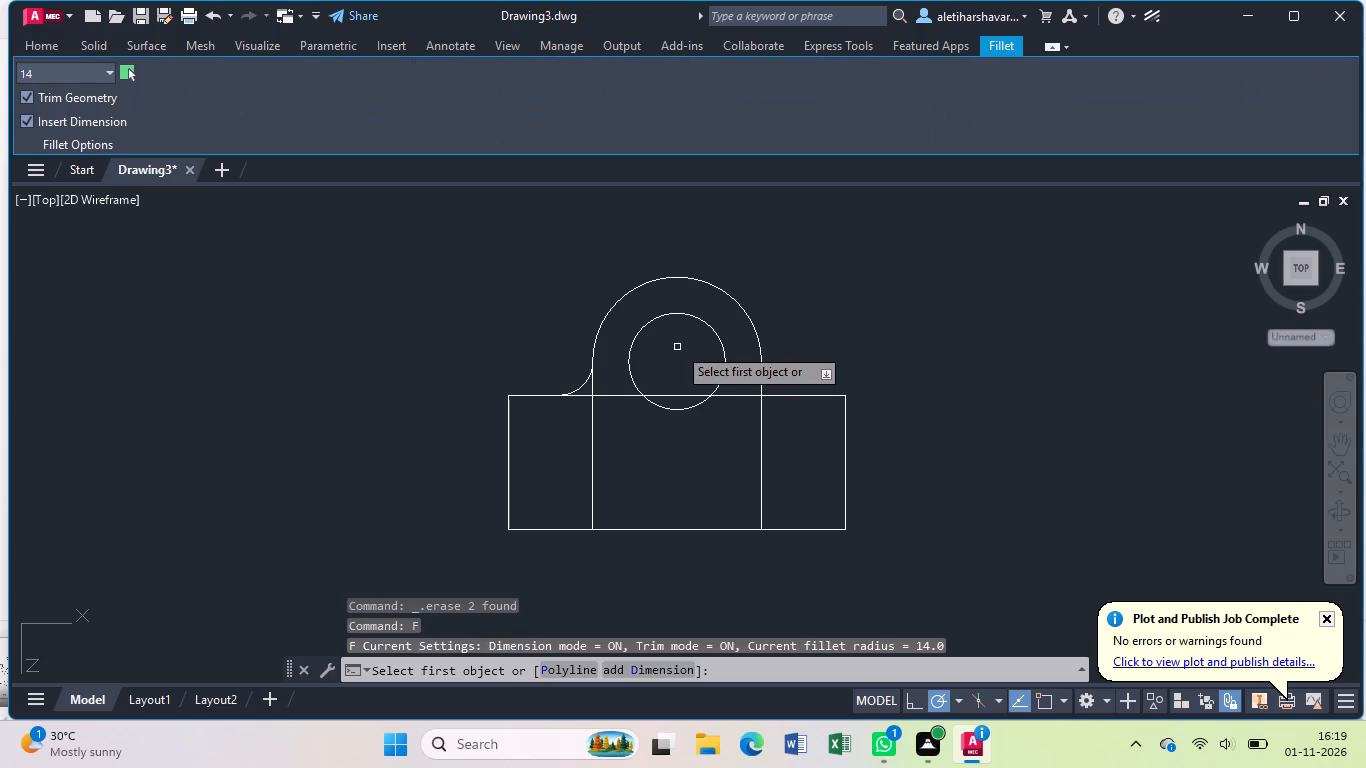
{"action": "left_click", "coordinate": [761, 366]}
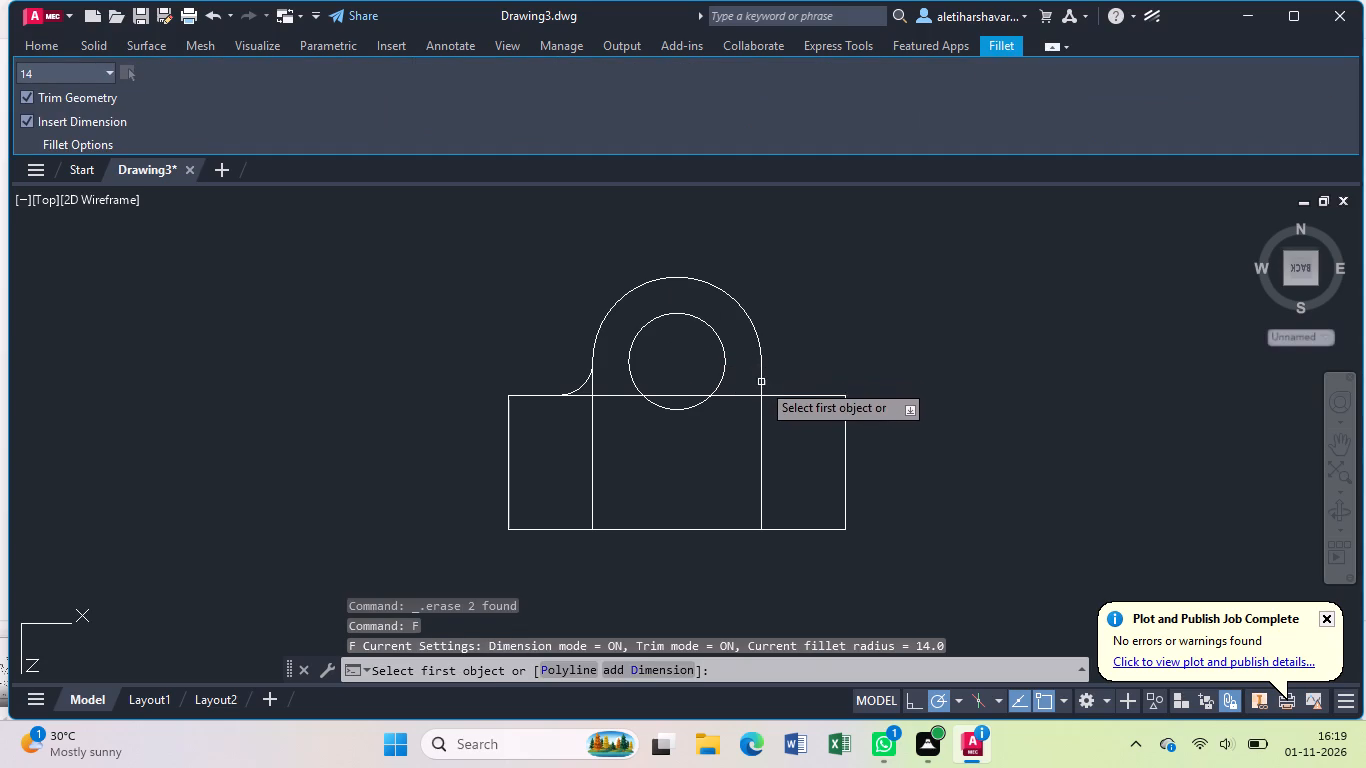
{"action": "left_click", "coordinate": [761, 383]}
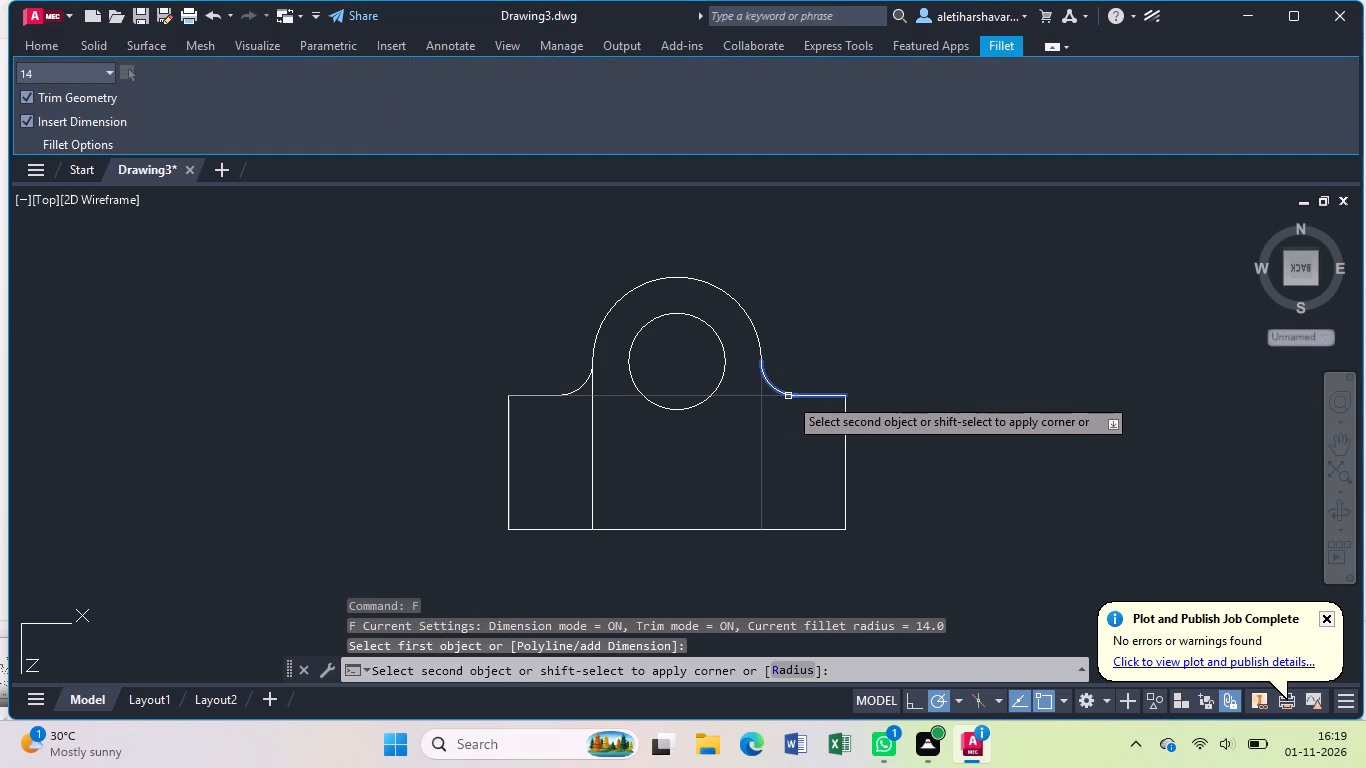
{"action": "left_click", "coordinate": [788, 396]}
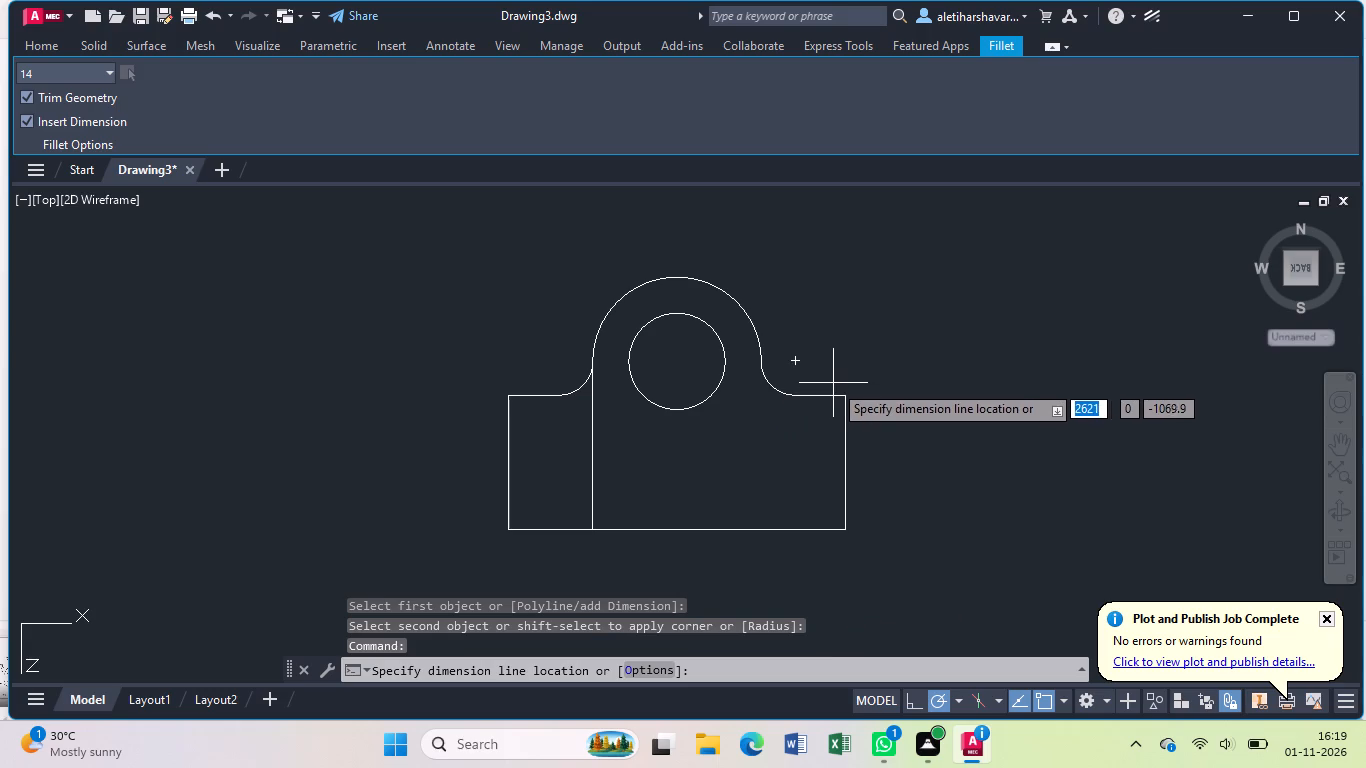
{"action": "key", "text": "Return"}
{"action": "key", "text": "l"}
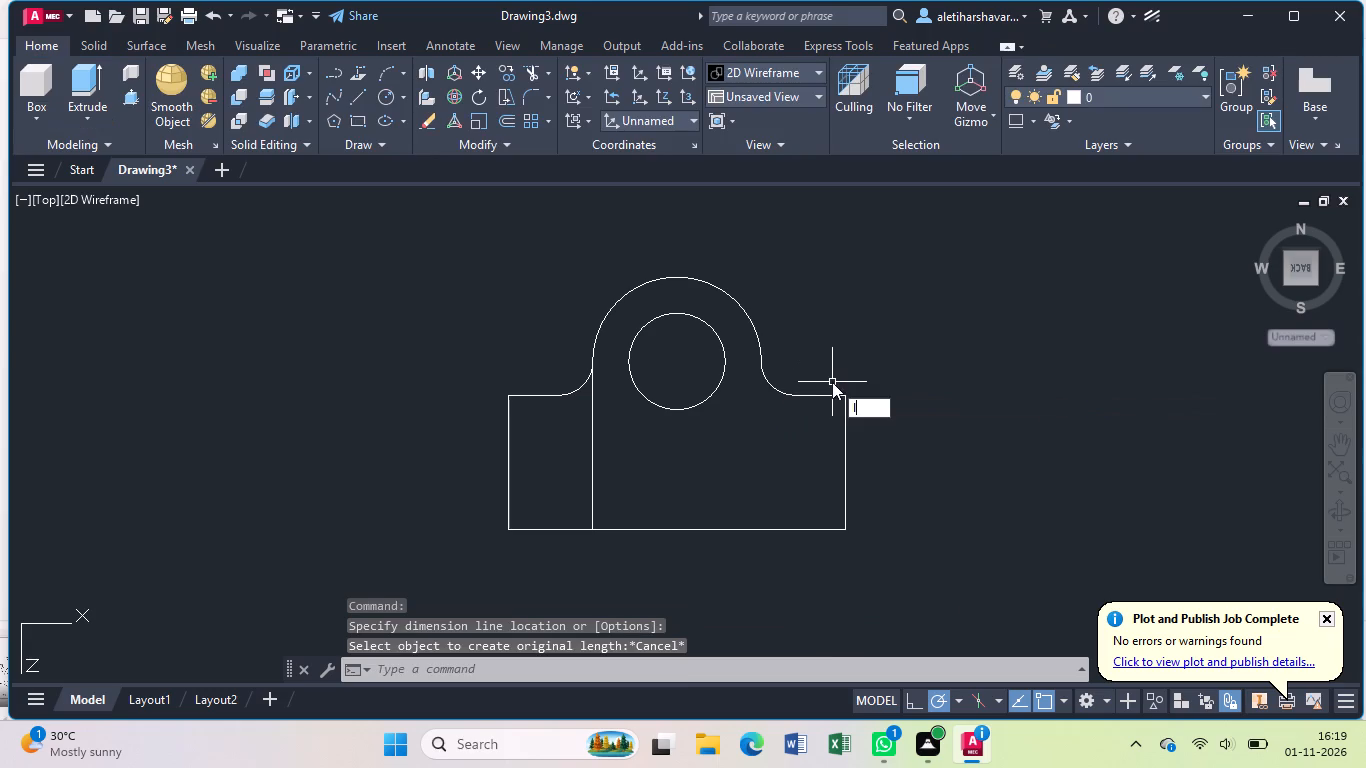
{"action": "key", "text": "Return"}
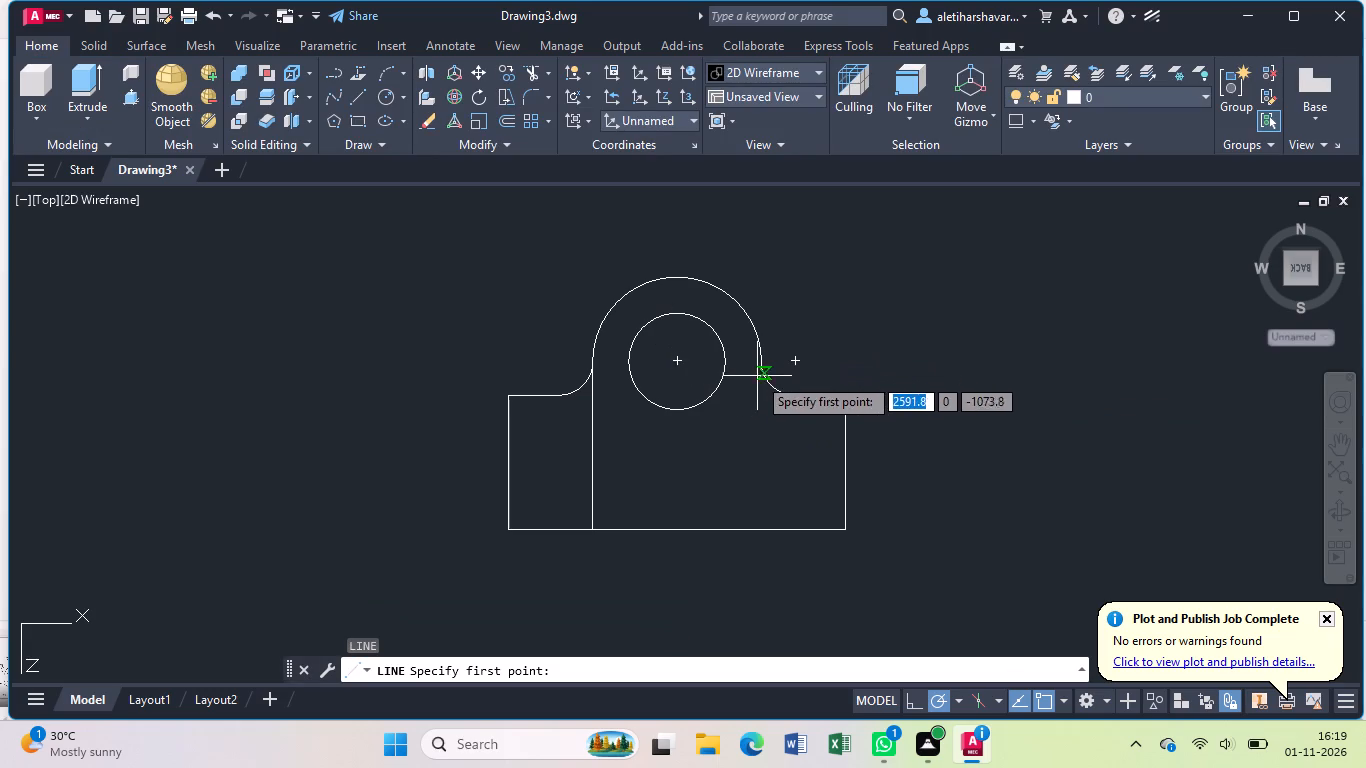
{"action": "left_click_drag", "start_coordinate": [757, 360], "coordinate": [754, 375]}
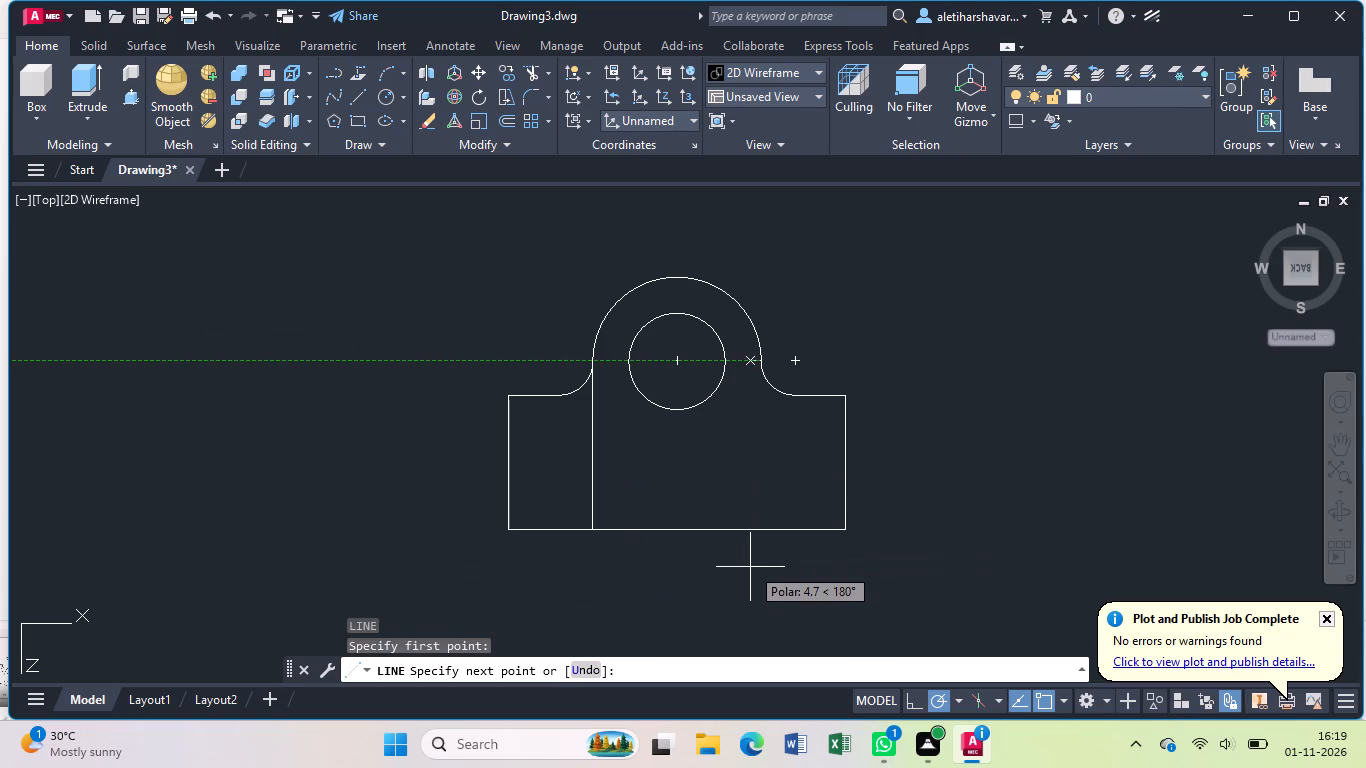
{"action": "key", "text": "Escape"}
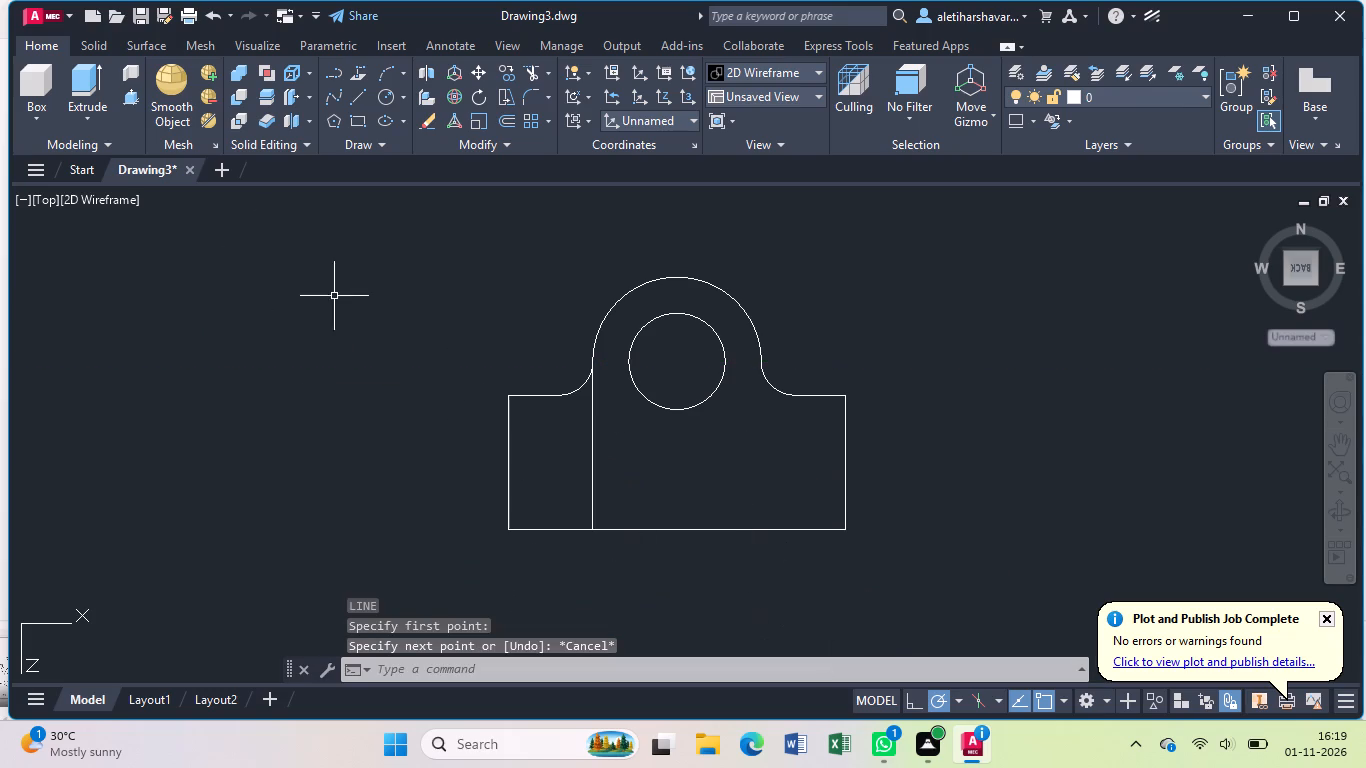
Draw a line about 70 mm long from the right fillet's upper end down to the base's bottom edge.
{"action": "left_click_drag", "start_coordinate": [350, 96], "coordinate": [362, 99]}
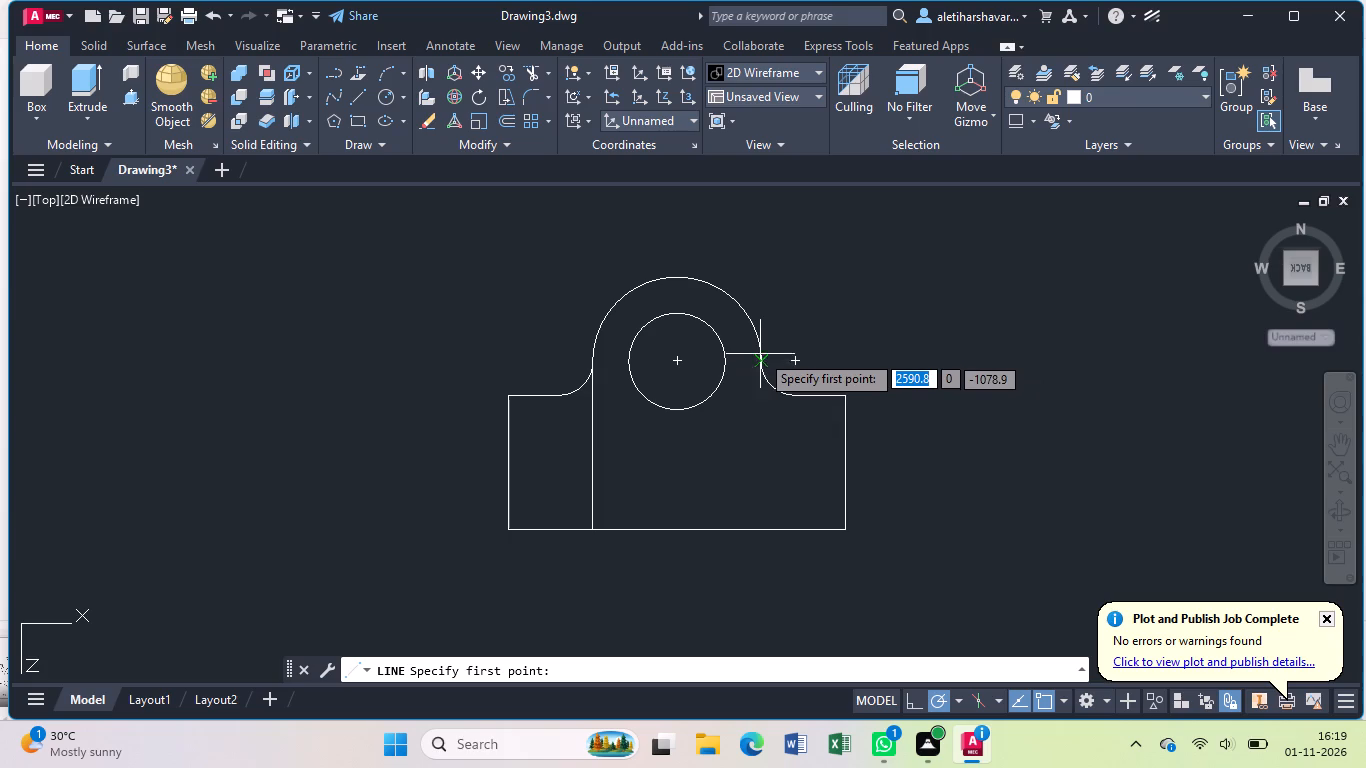
{"action": "left_click", "coordinate": [761, 364]}
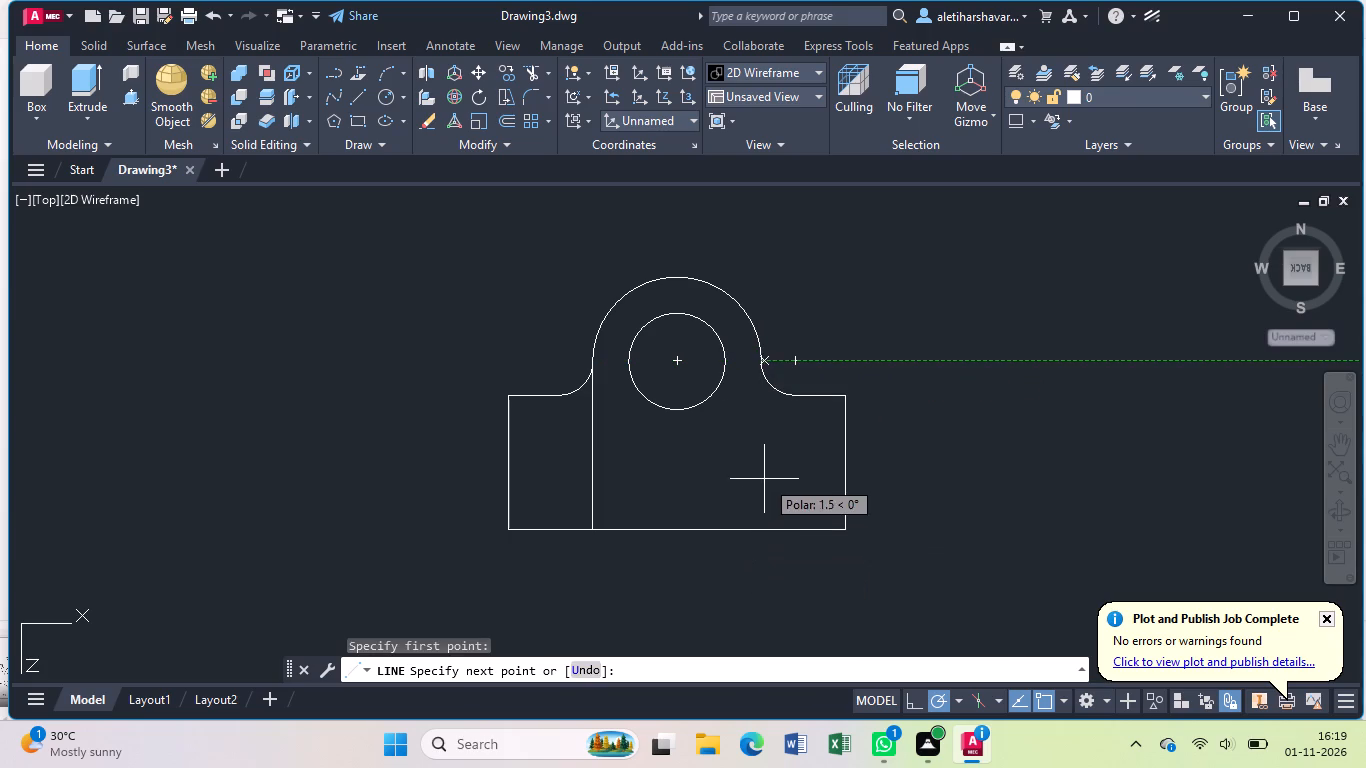
{"action": "left_click", "coordinate": [756, 363]}
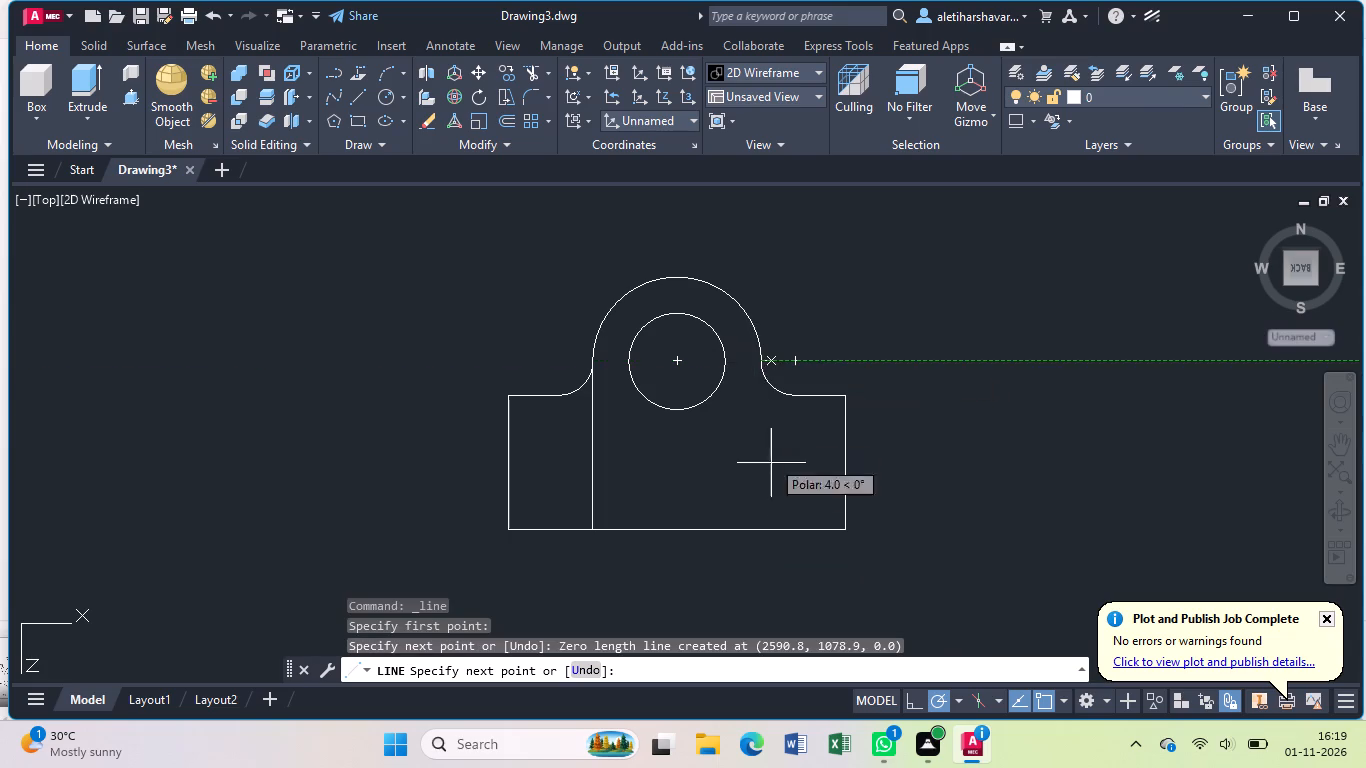
{"action": "left_click", "coordinate": [761, 535]}
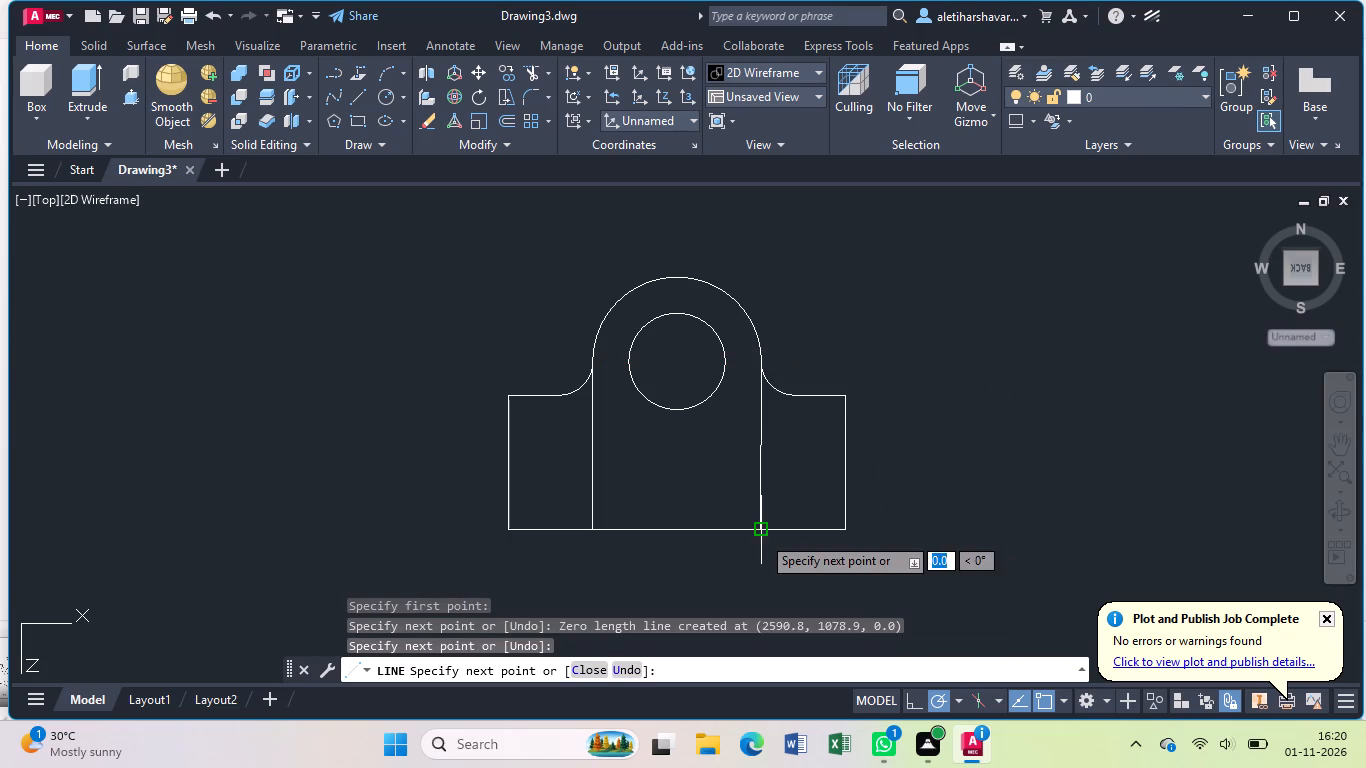
{"action": "key", "text": "Escape"}
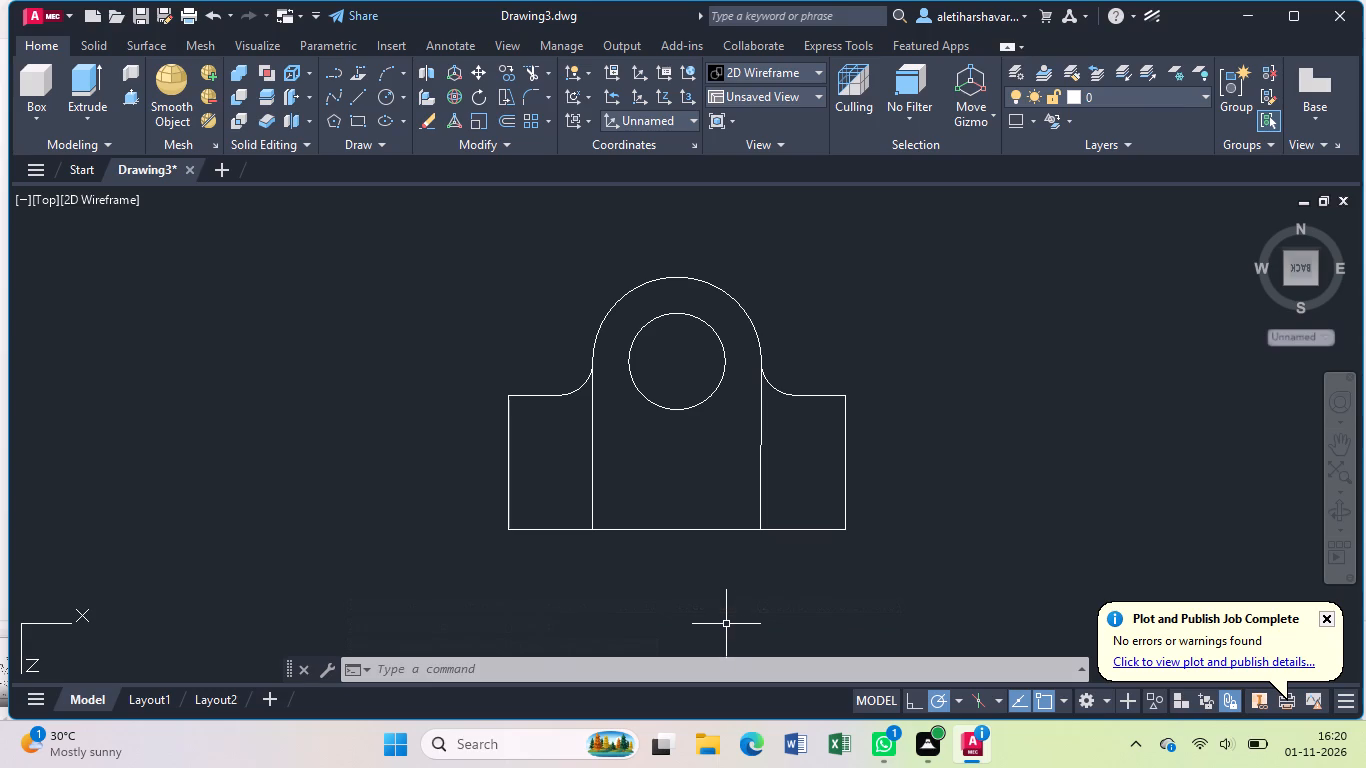
Switch to the Front view and back to Top to realign the coordinate system with the profile.
{"action": "left_click", "coordinate": [46, 200]}
{"action": "left_click", "coordinate": [125, 336]}
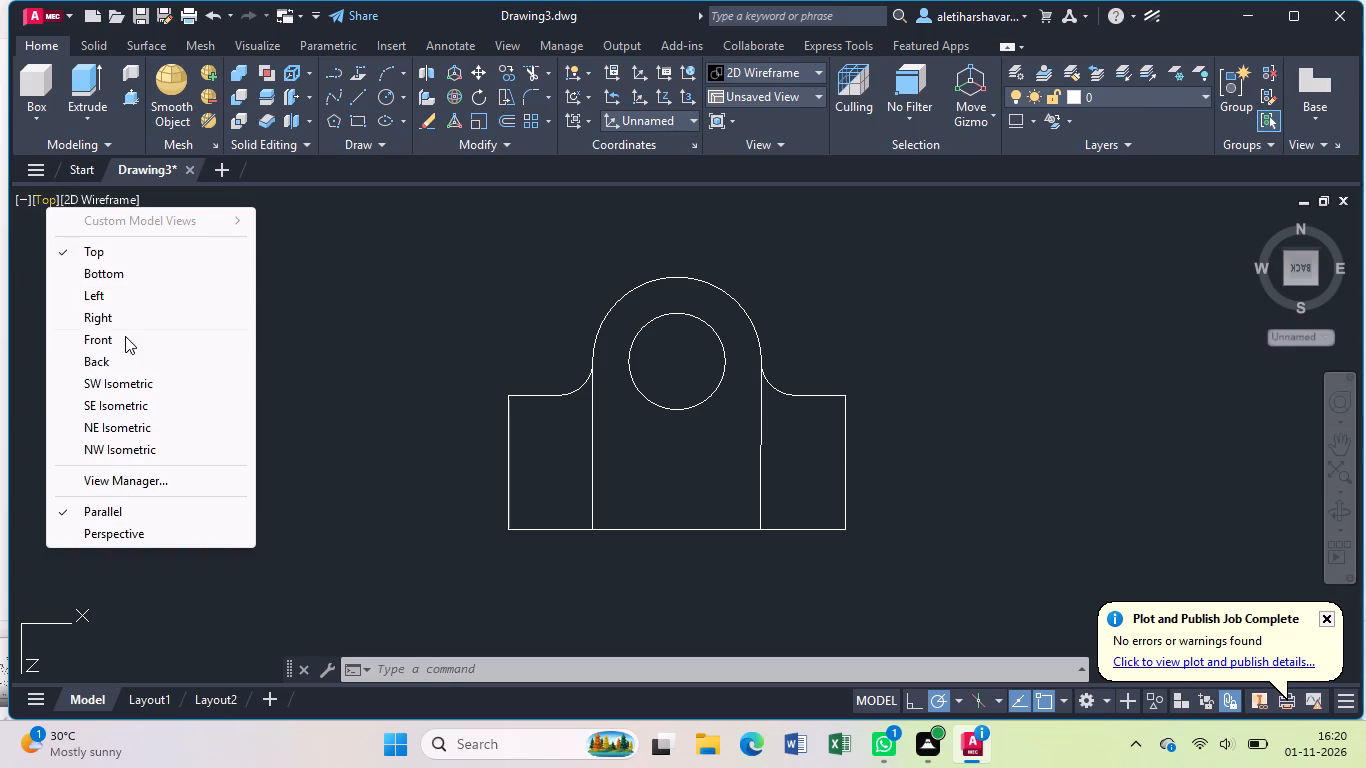
{"action": "left_click", "coordinate": [43, 197]}
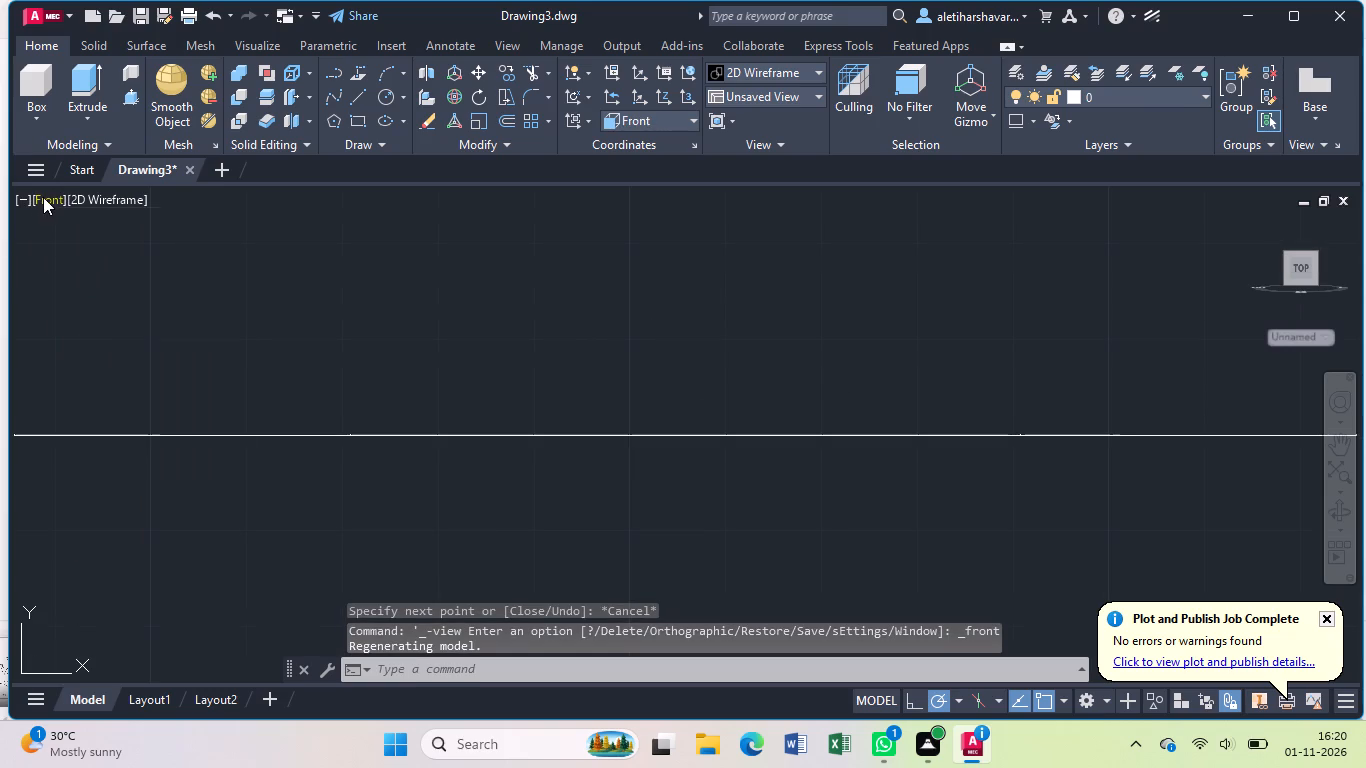
{"action": "left_click", "coordinate": [100, 252]}
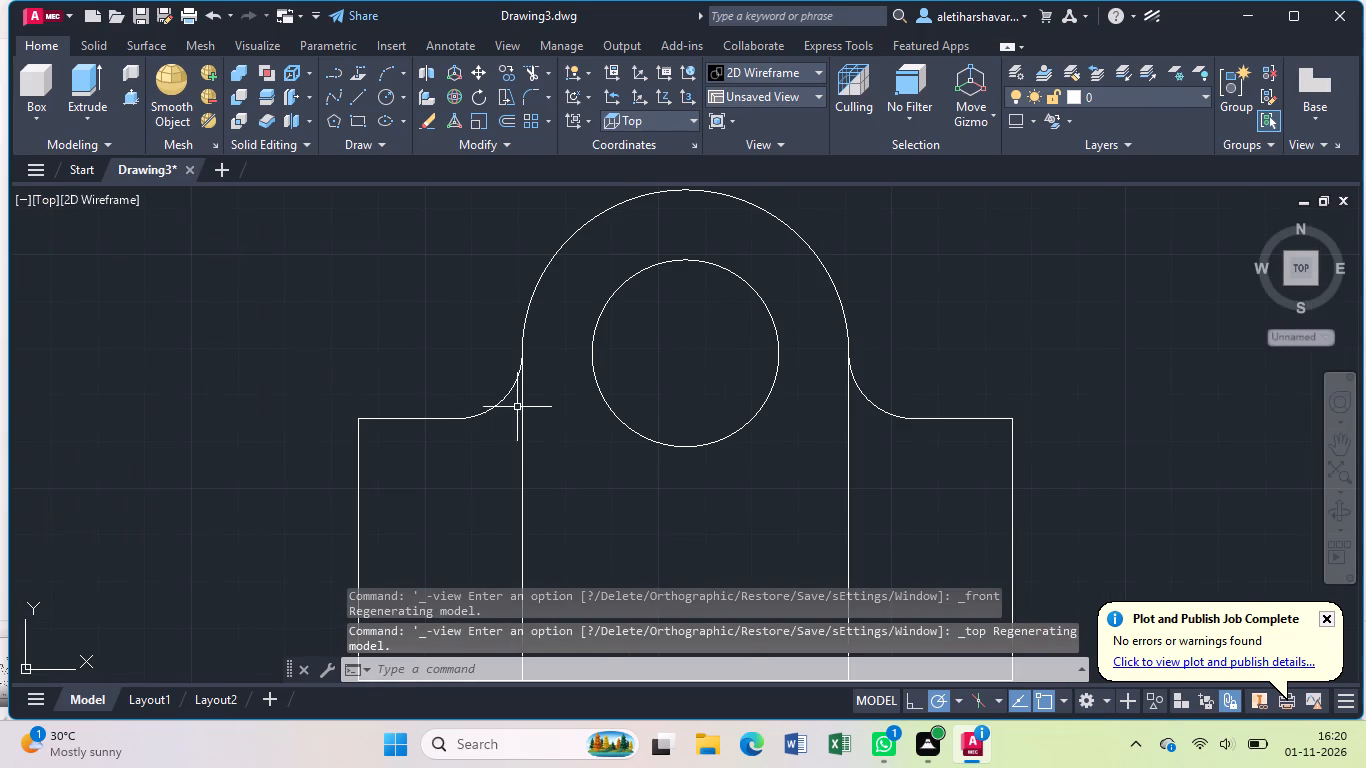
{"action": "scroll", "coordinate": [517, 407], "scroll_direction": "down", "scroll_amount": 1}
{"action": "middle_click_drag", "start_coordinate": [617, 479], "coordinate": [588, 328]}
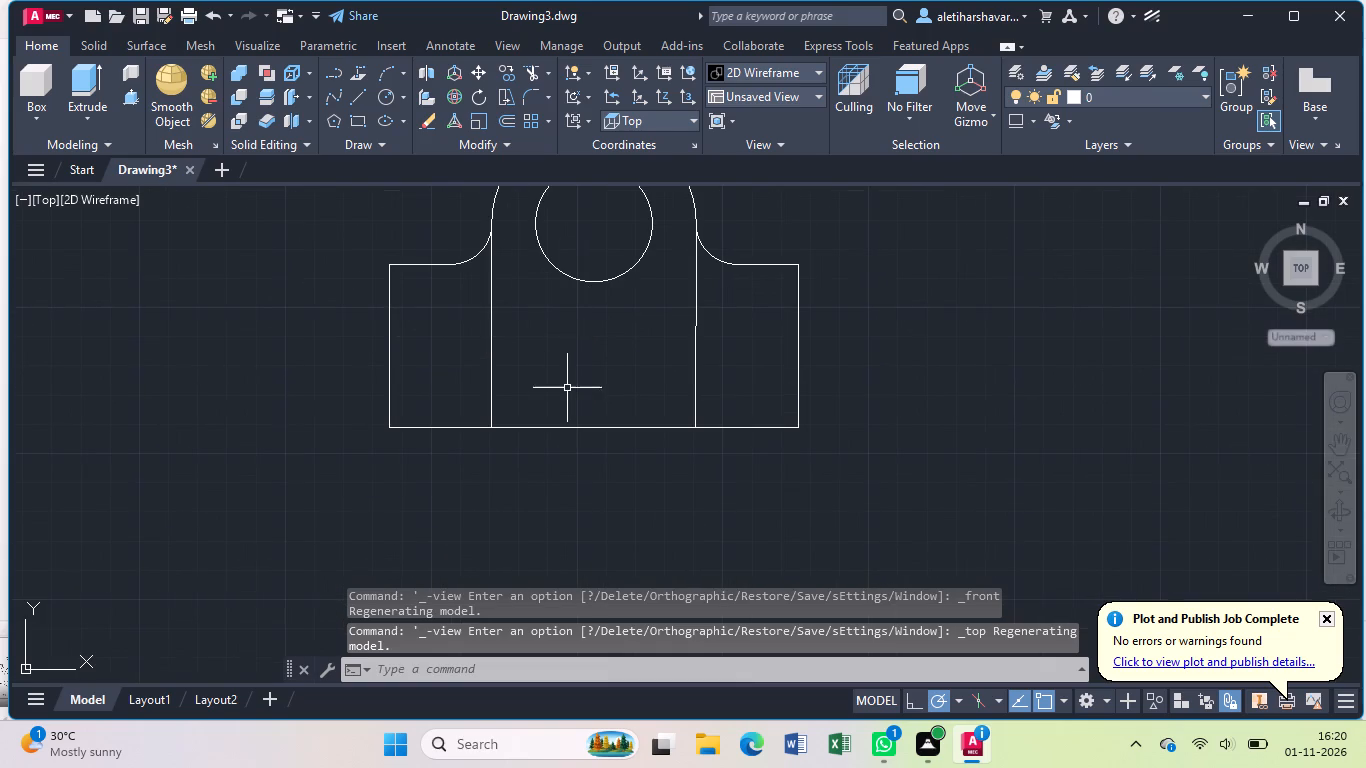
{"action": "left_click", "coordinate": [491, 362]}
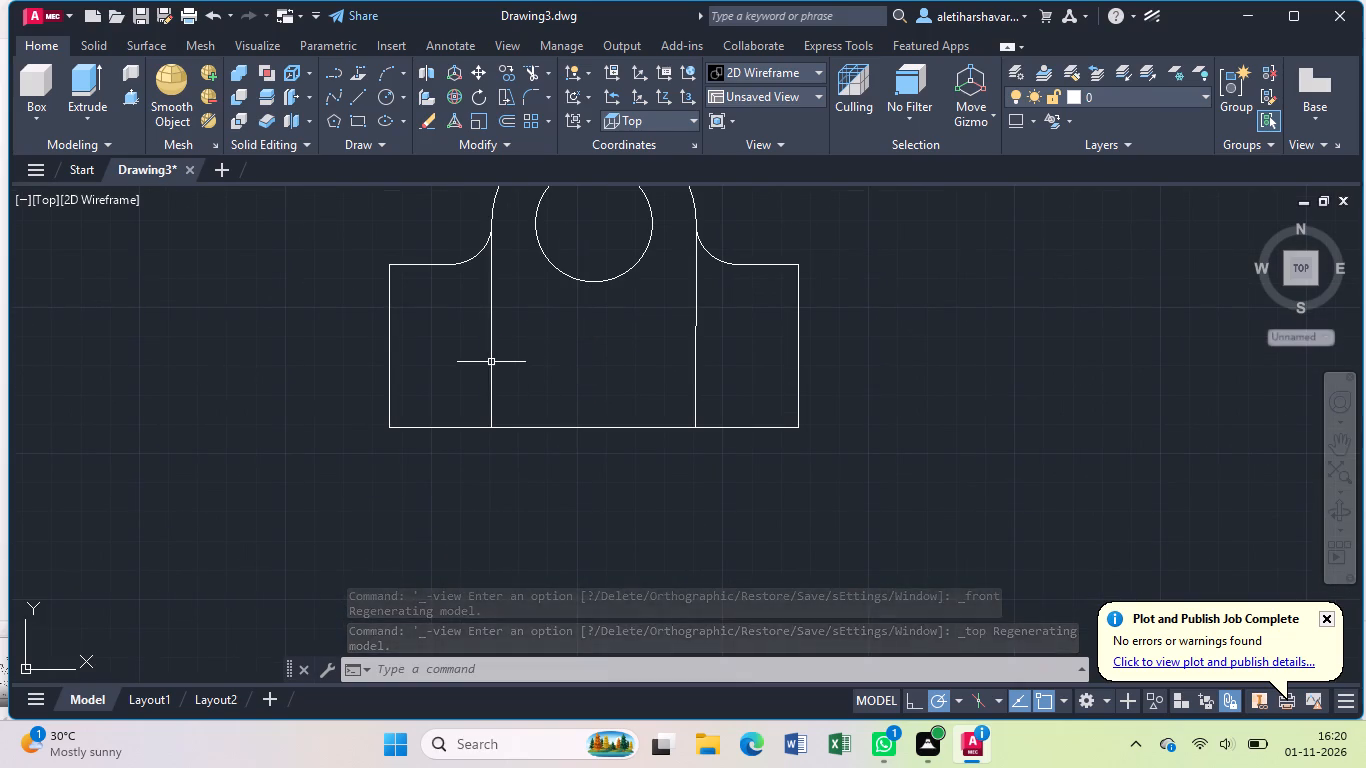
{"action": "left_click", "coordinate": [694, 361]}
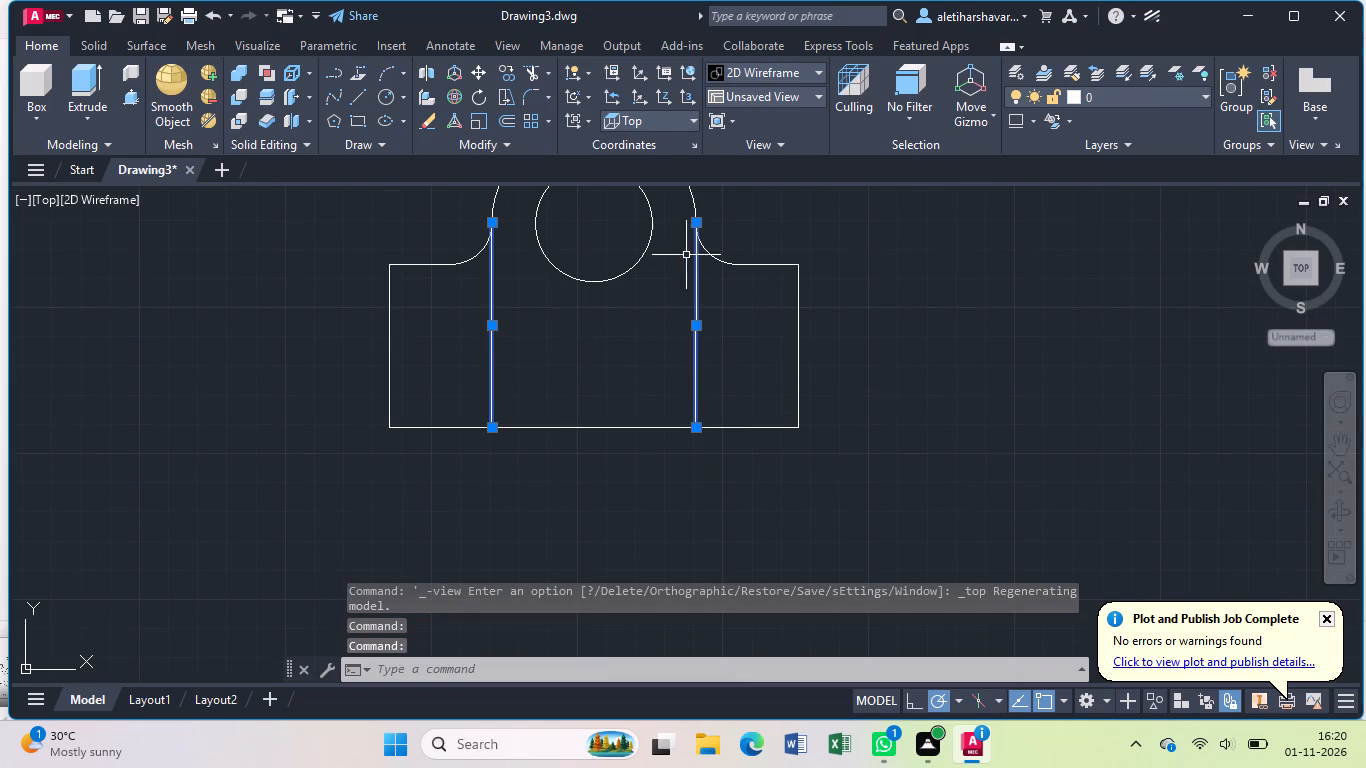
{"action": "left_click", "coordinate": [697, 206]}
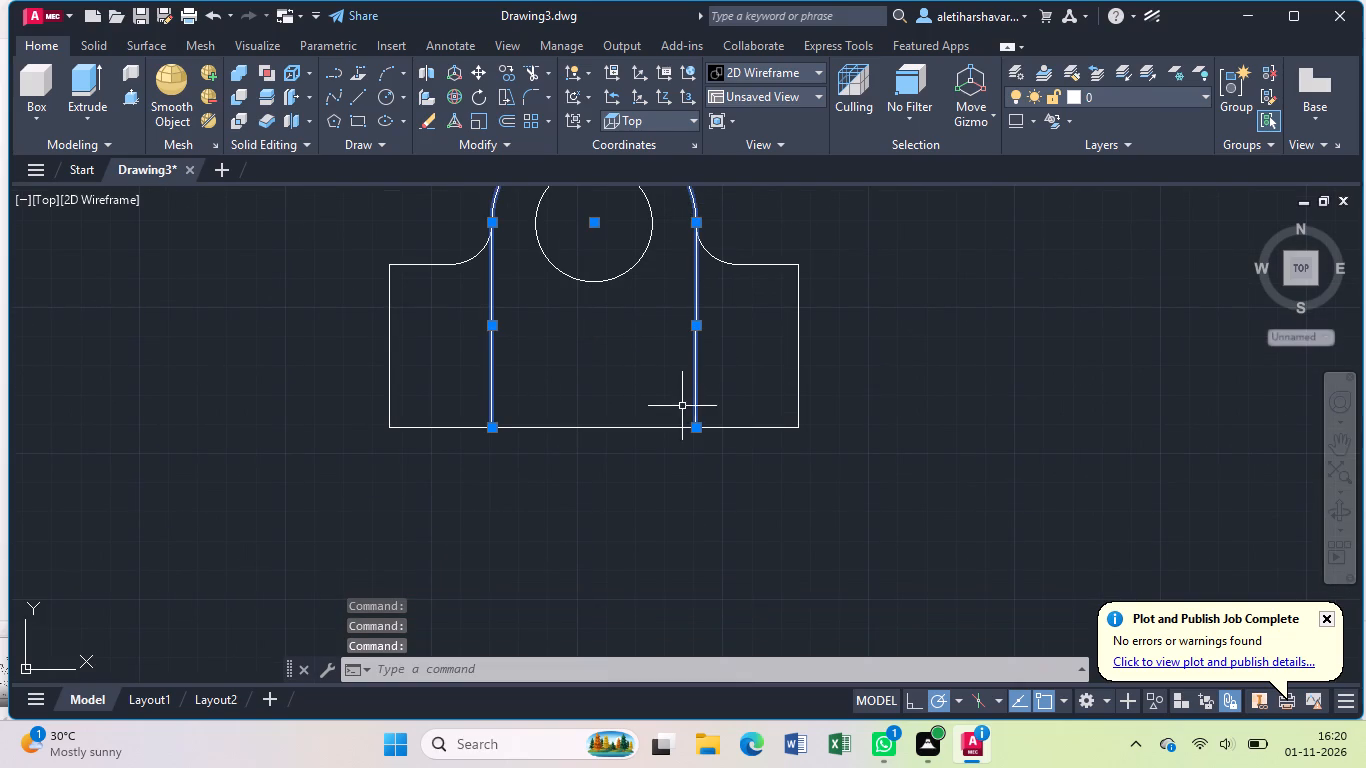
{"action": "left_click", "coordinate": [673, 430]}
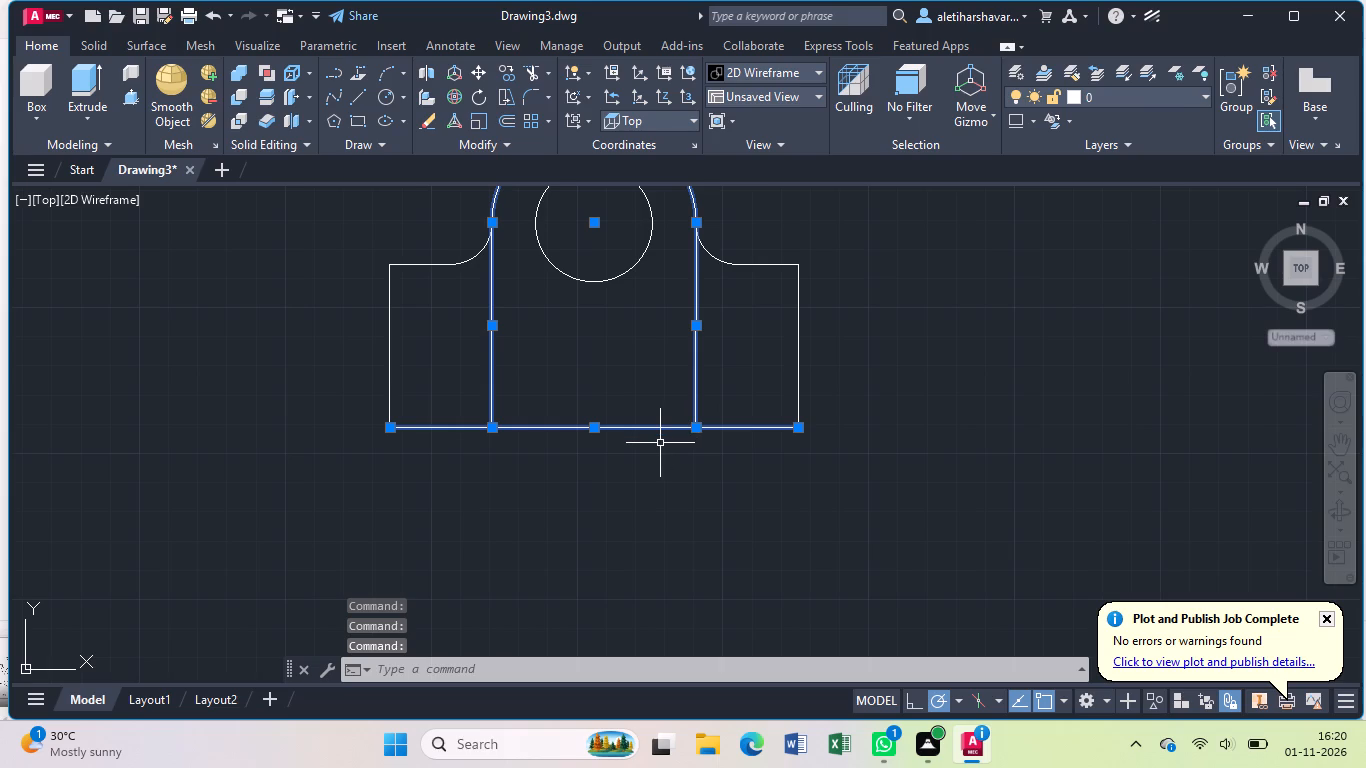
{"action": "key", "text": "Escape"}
Draw a line about 70 mm long along the base's bottom edge between the lower ends of the two inner vertical lines.
{"action": "key", "text": "l"}
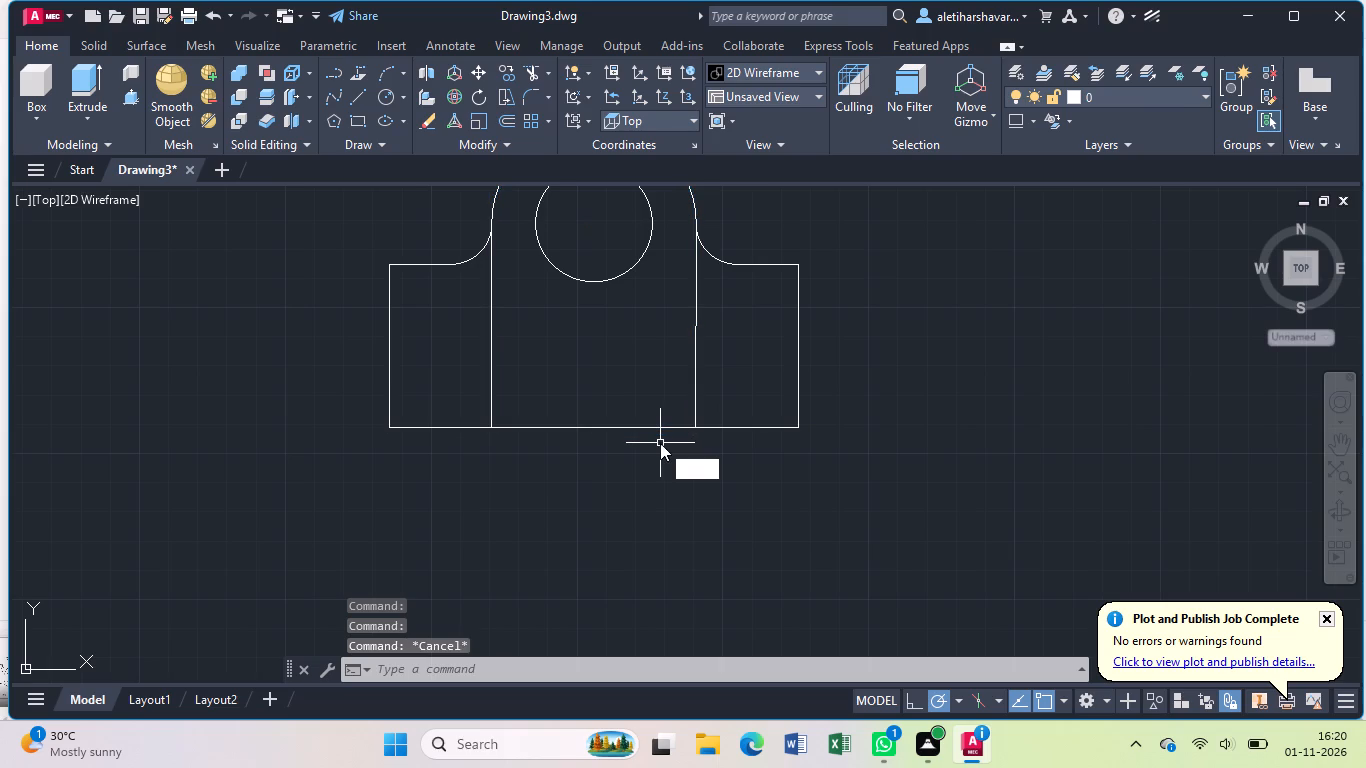
{"action": "key", "text": "Return"}
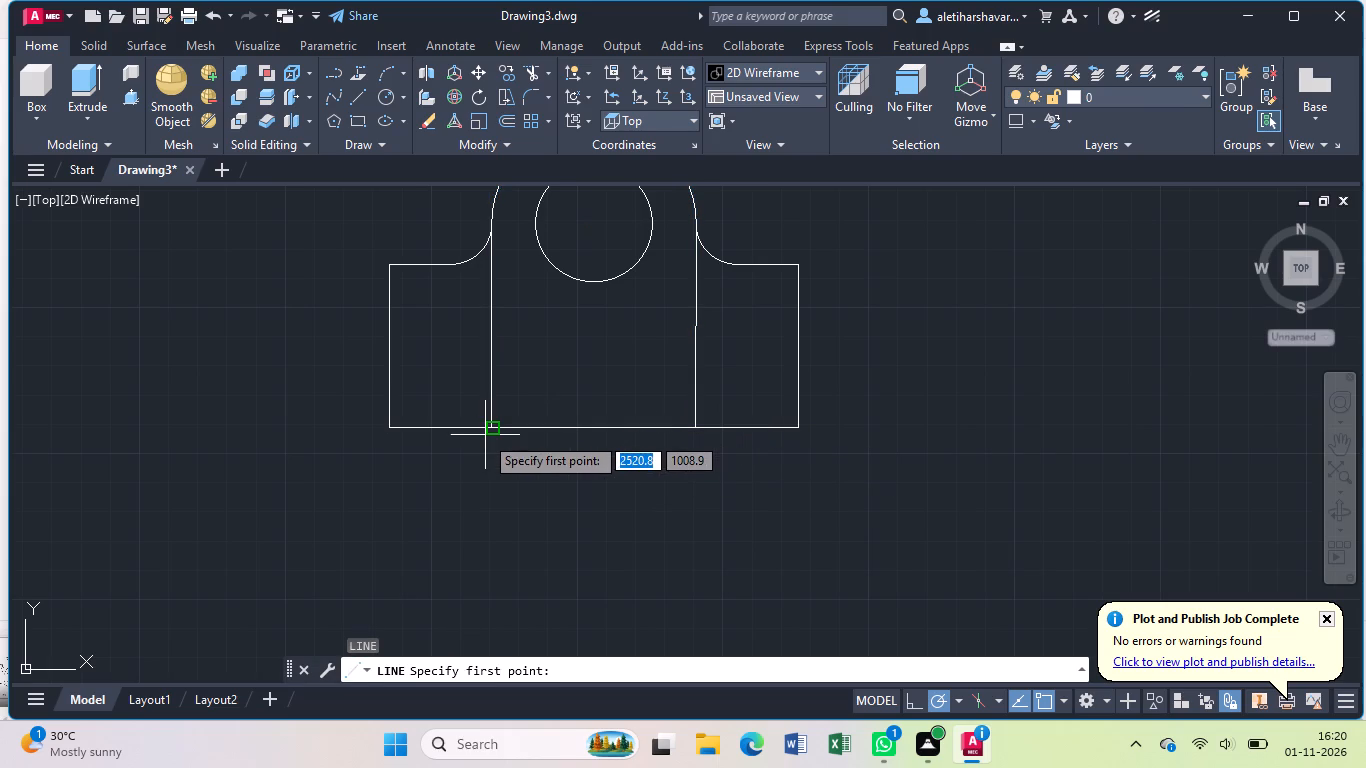
{"action": "left_click", "coordinate": [488, 429]}
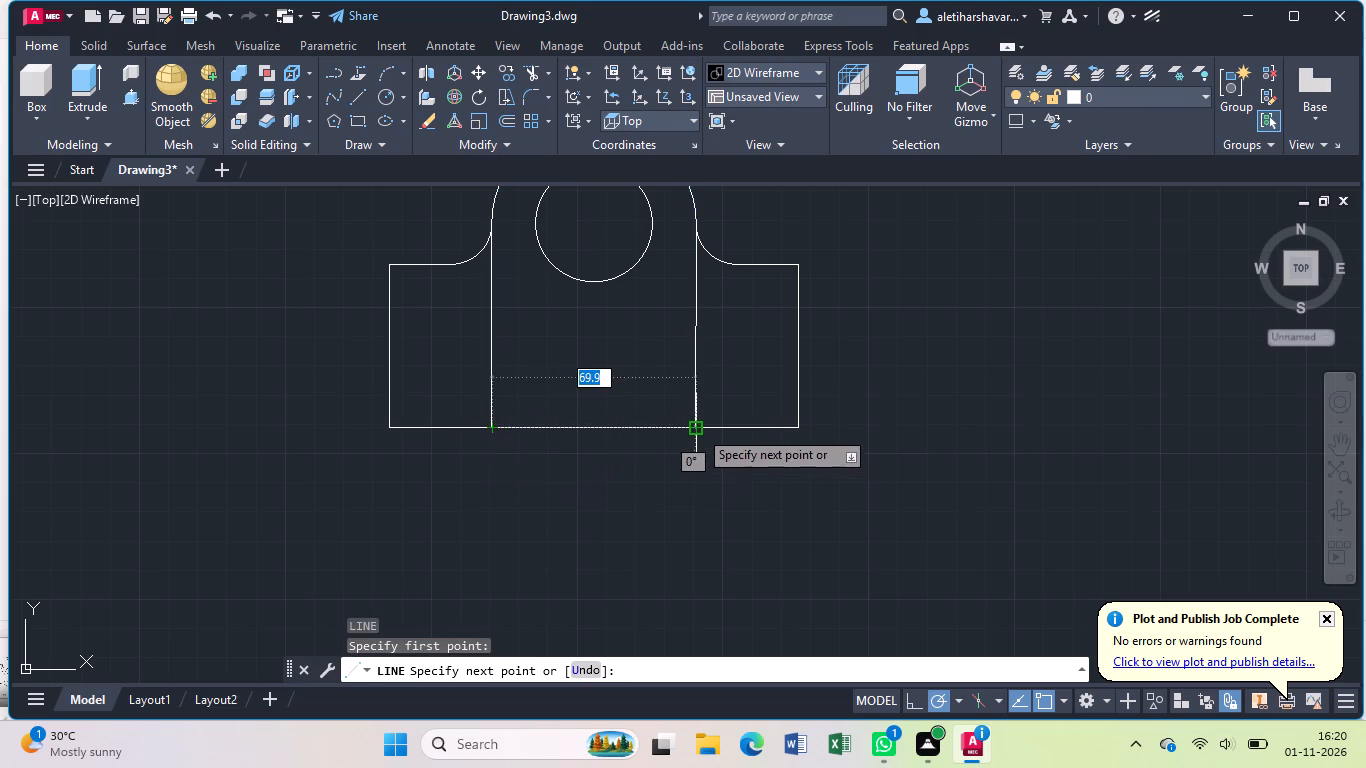
{"action": "left_click", "coordinate": [697, 428]}
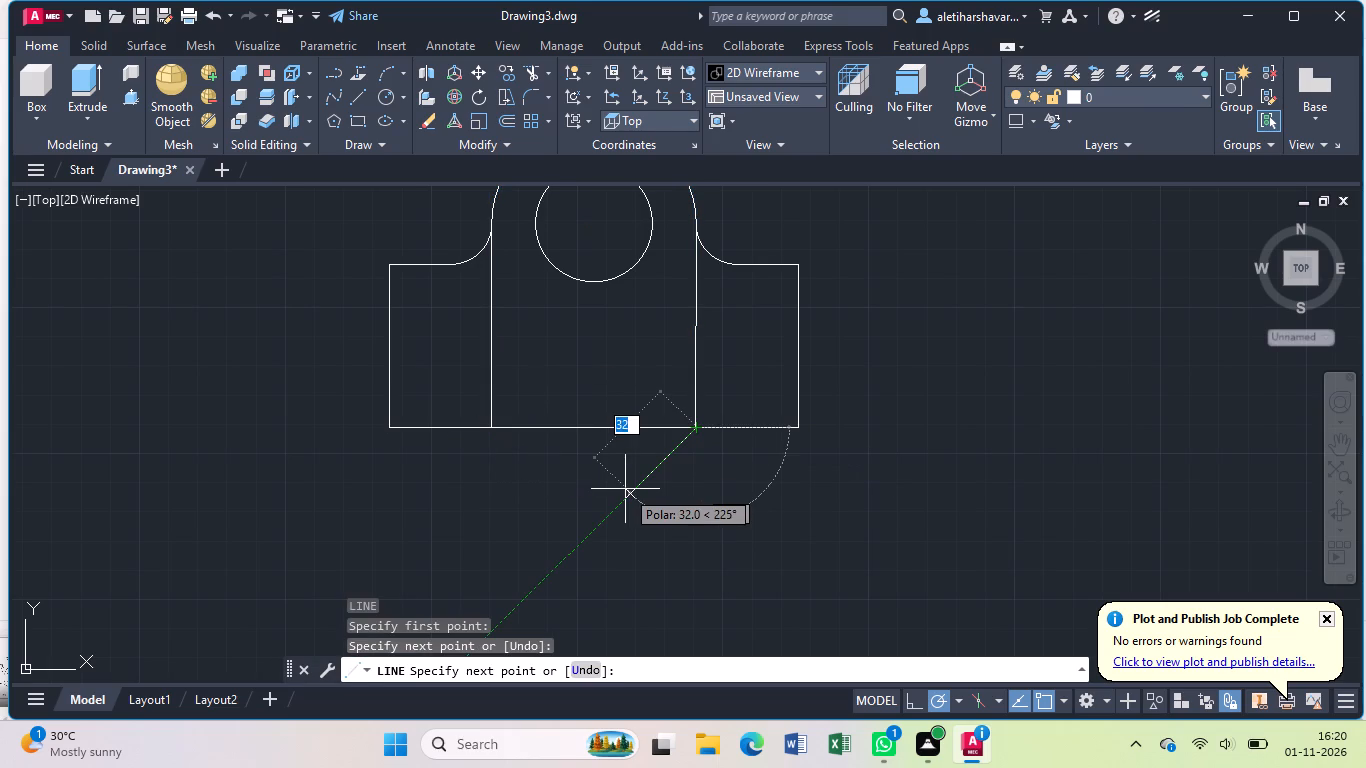
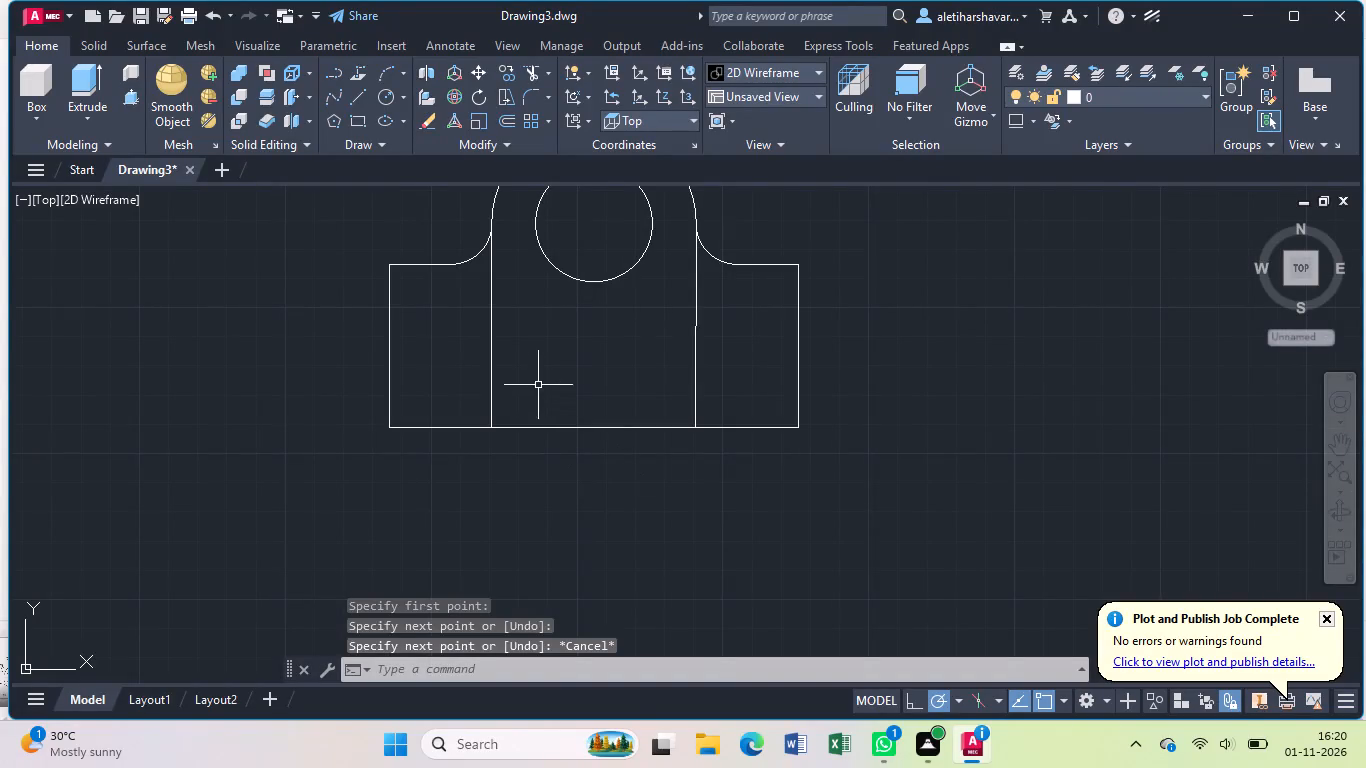
Join the upright's two vertical lines, bottom line and top arc into one closed outline.
{"action": "left_click", "coordinate": [478, 377]}
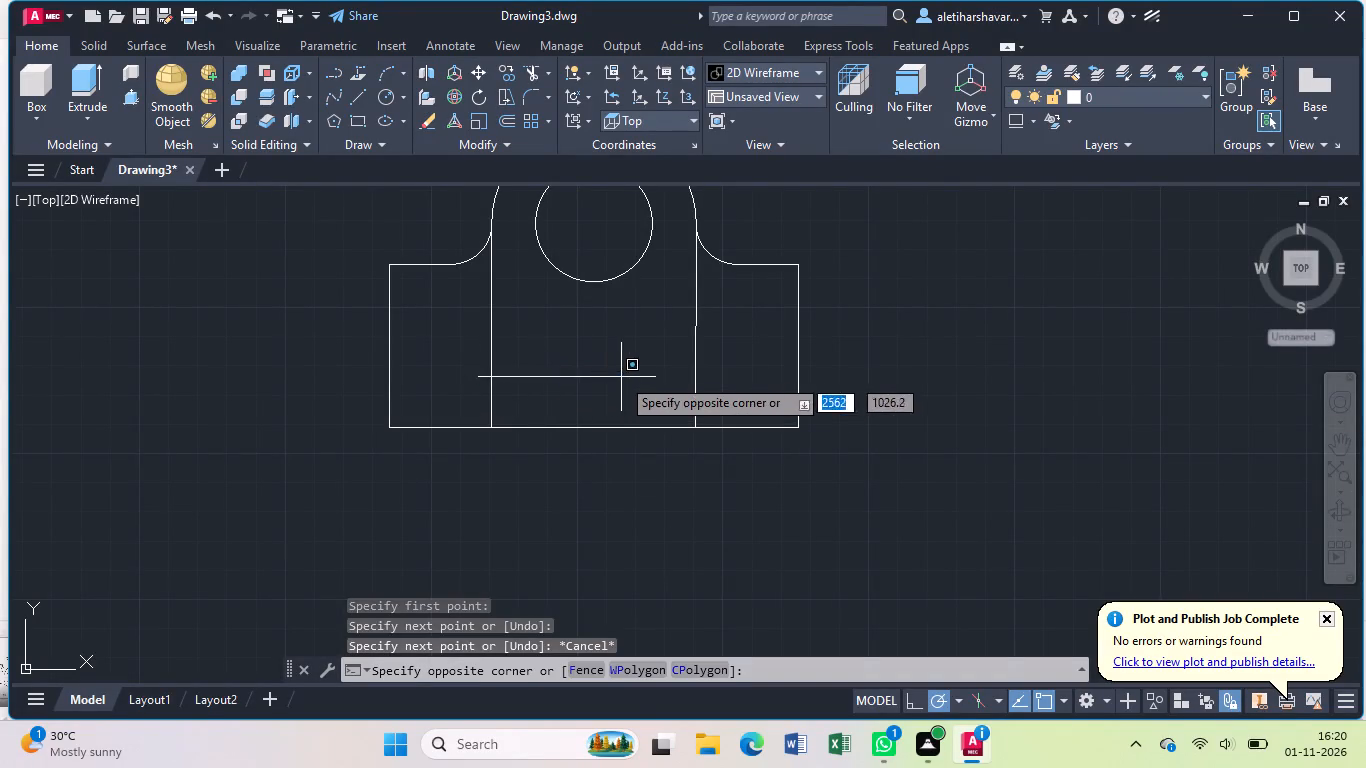
{"action": "left_click", "coordinate": [702, 369]}
{"action": "left_click", "coordinate": [696, 384]}
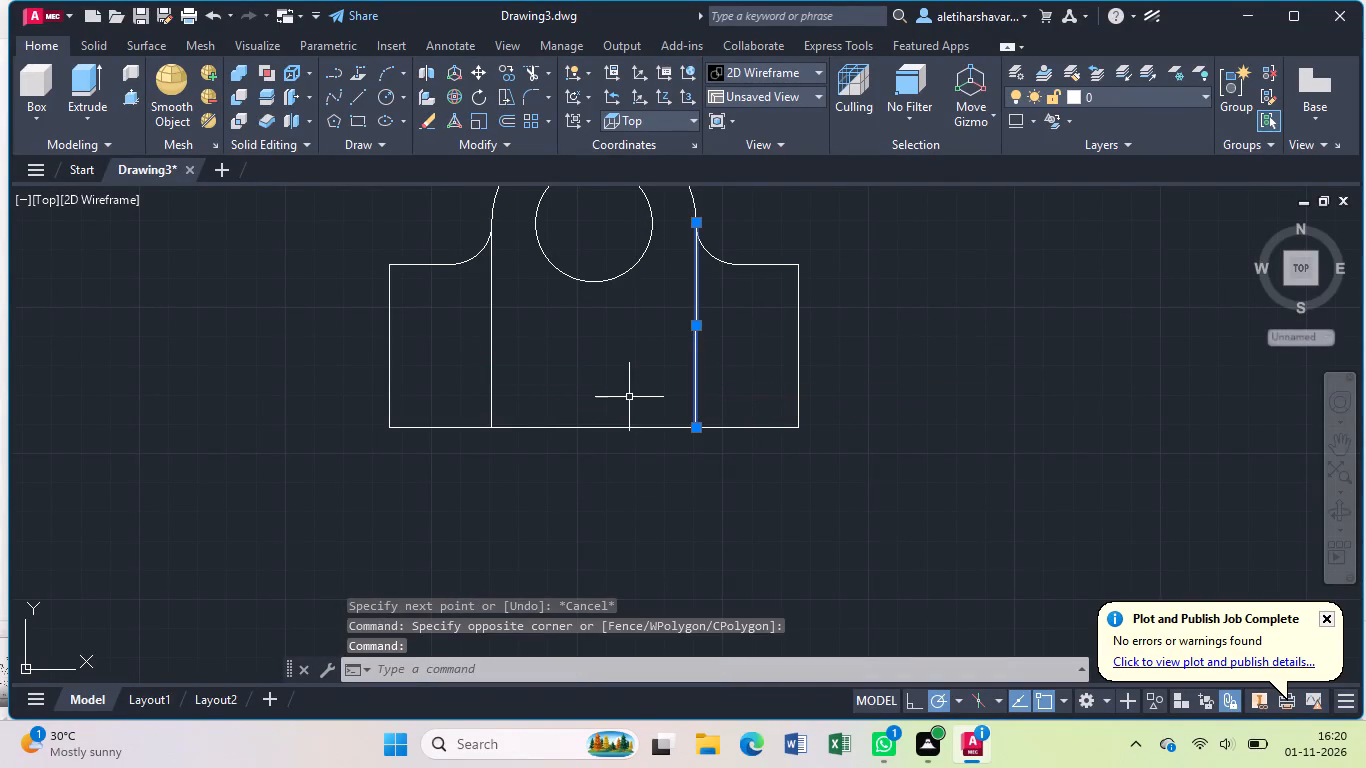
{"action": "left_click", "coordinate": [629, 428]}
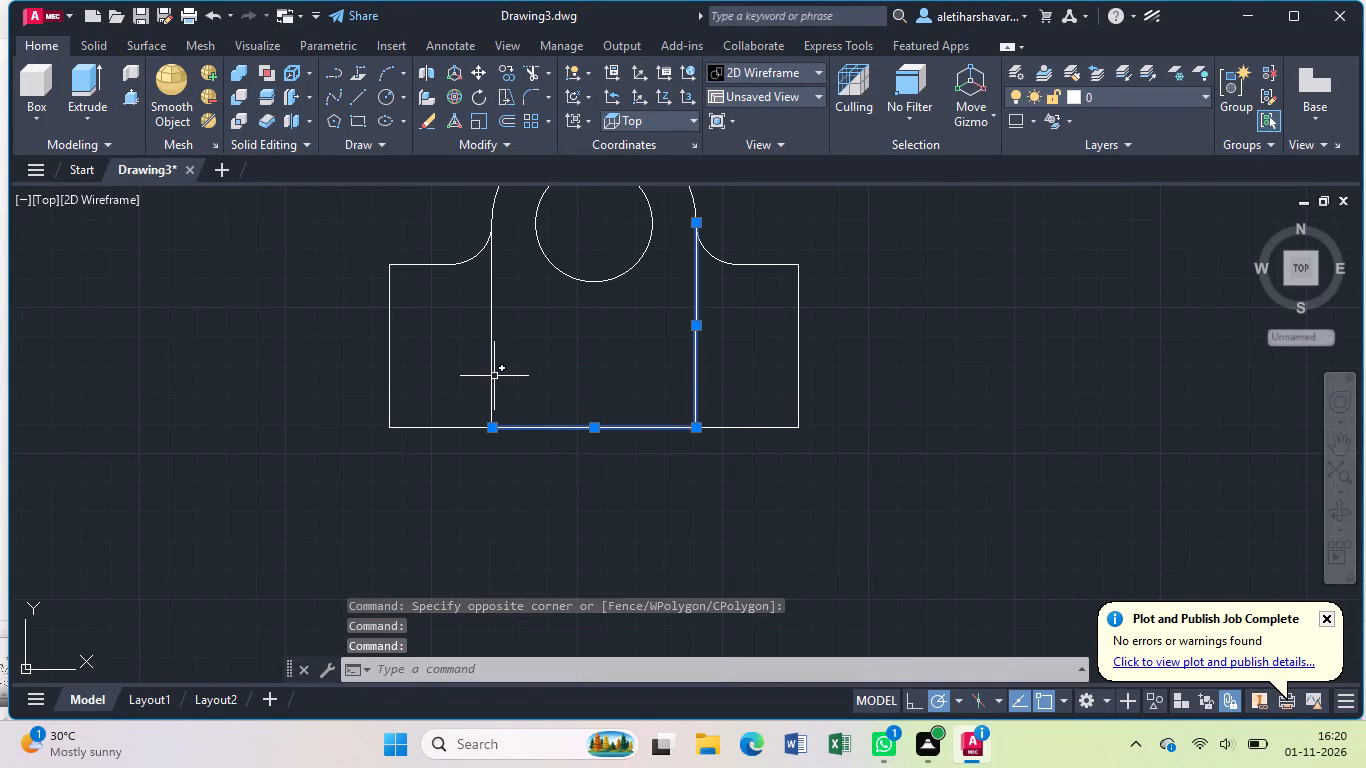
{"action": "left_click", "coordinate": [492, 378]}
{"action": "middle_click_drag", "start_coordinate": [540, 367], "coordinate": [552, 452]}
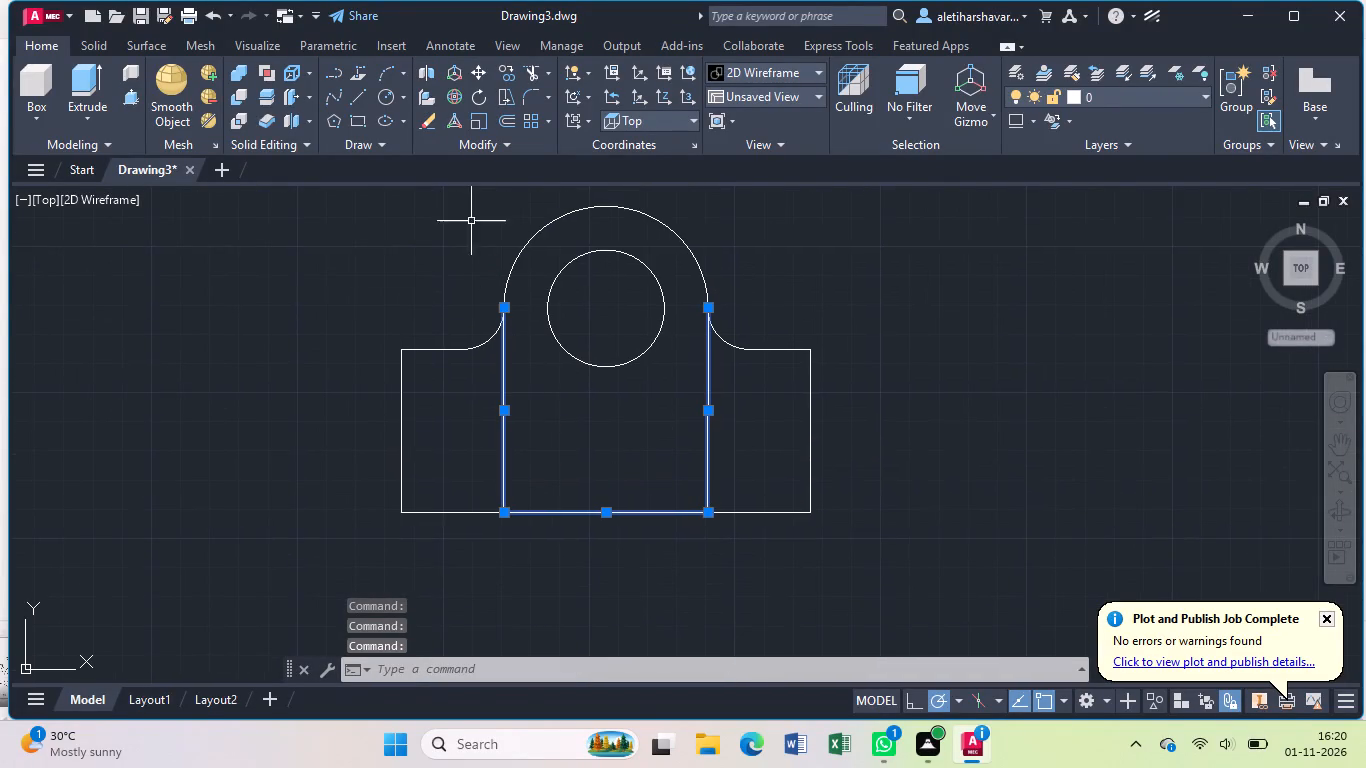
{"action": "left_click", "coordinate": [537, 234]}
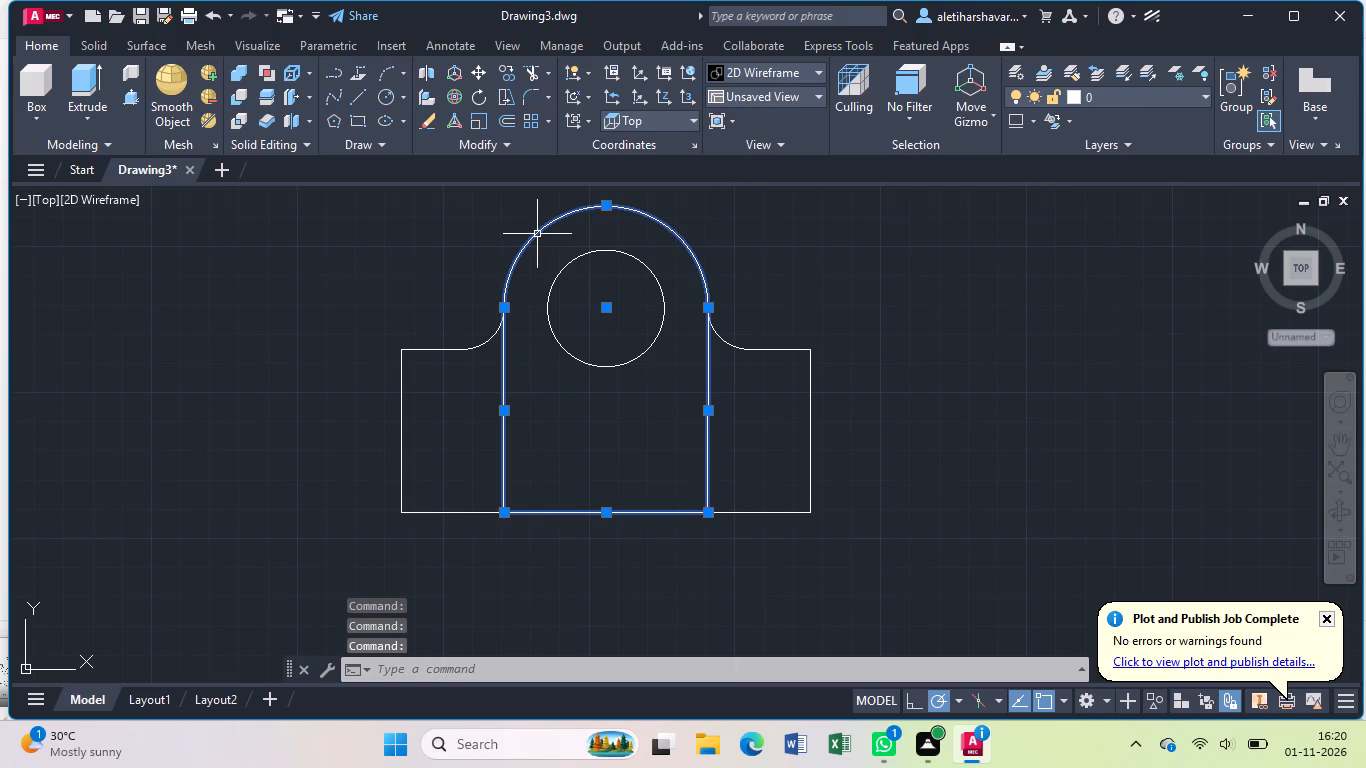
{"action": "key", "text": "j"}
{"action": "key", "text": "Return"}
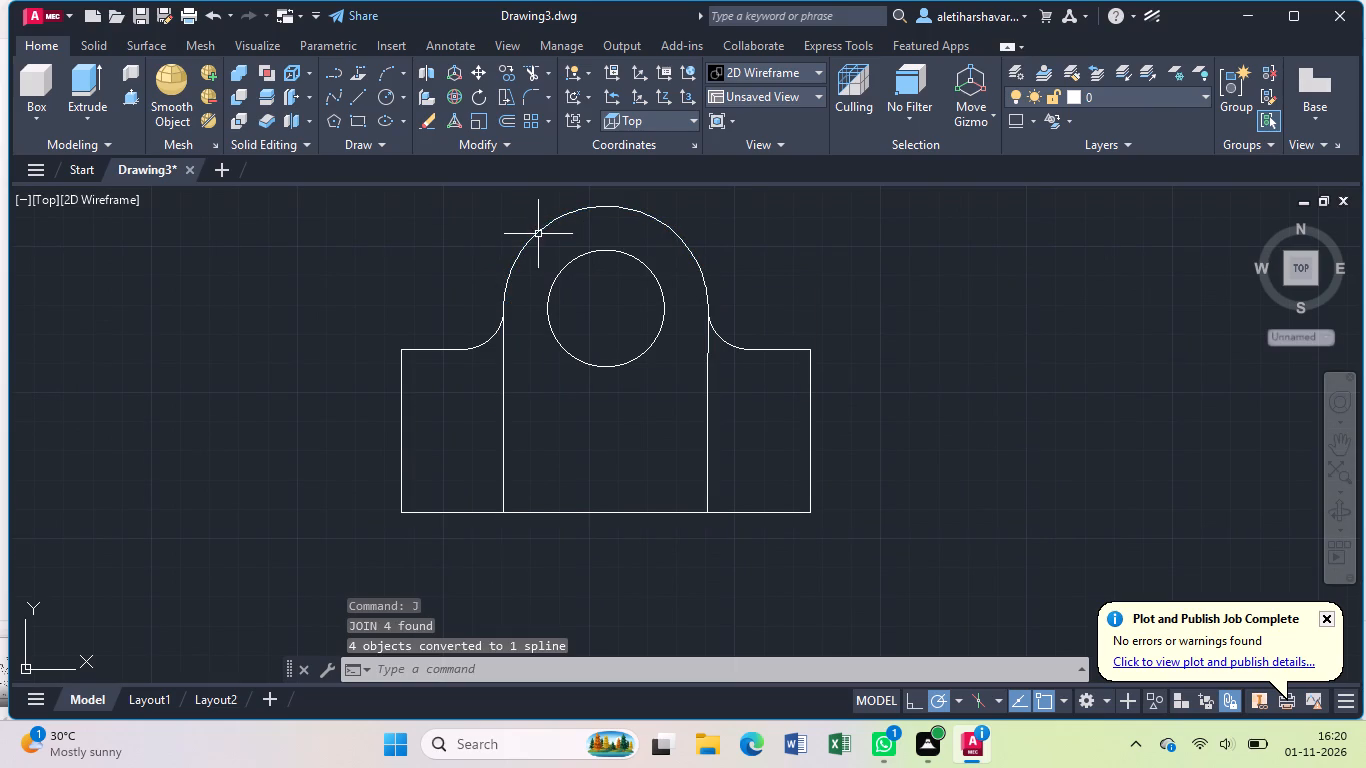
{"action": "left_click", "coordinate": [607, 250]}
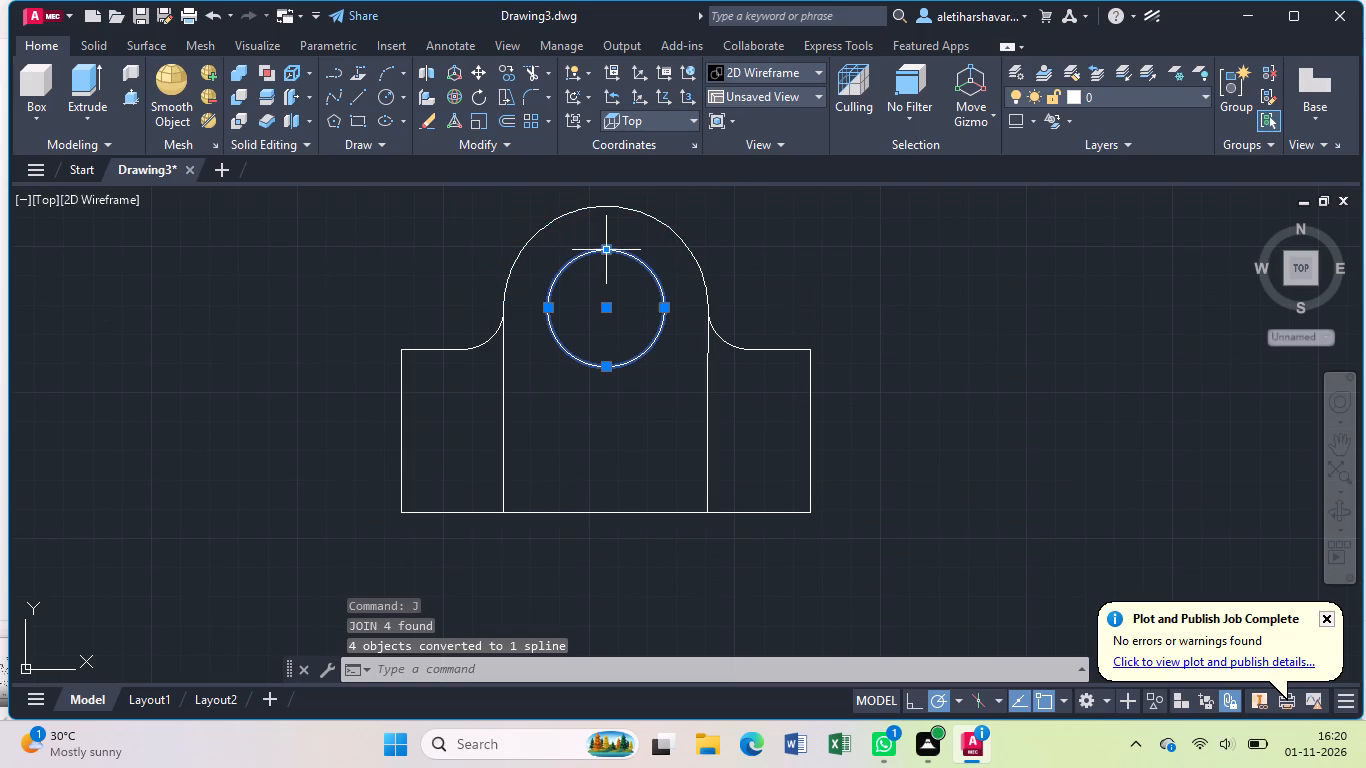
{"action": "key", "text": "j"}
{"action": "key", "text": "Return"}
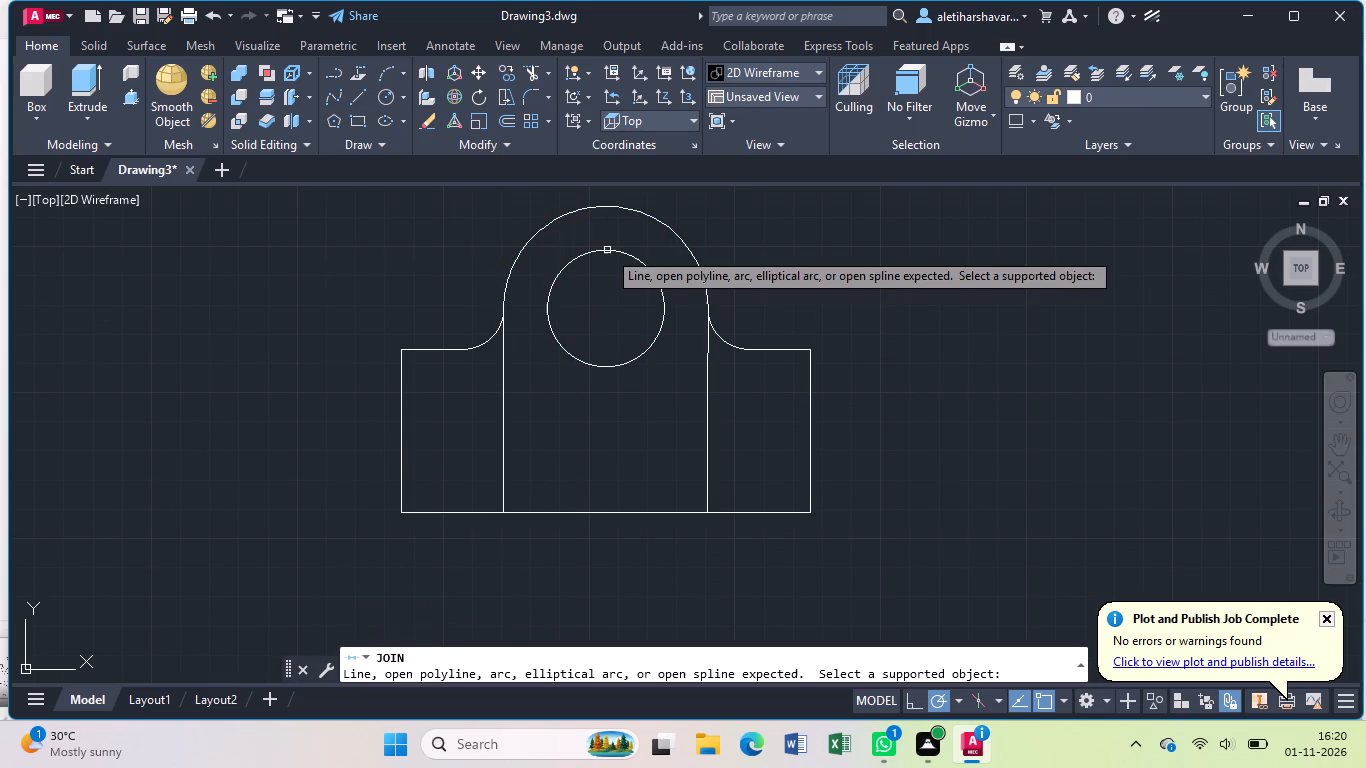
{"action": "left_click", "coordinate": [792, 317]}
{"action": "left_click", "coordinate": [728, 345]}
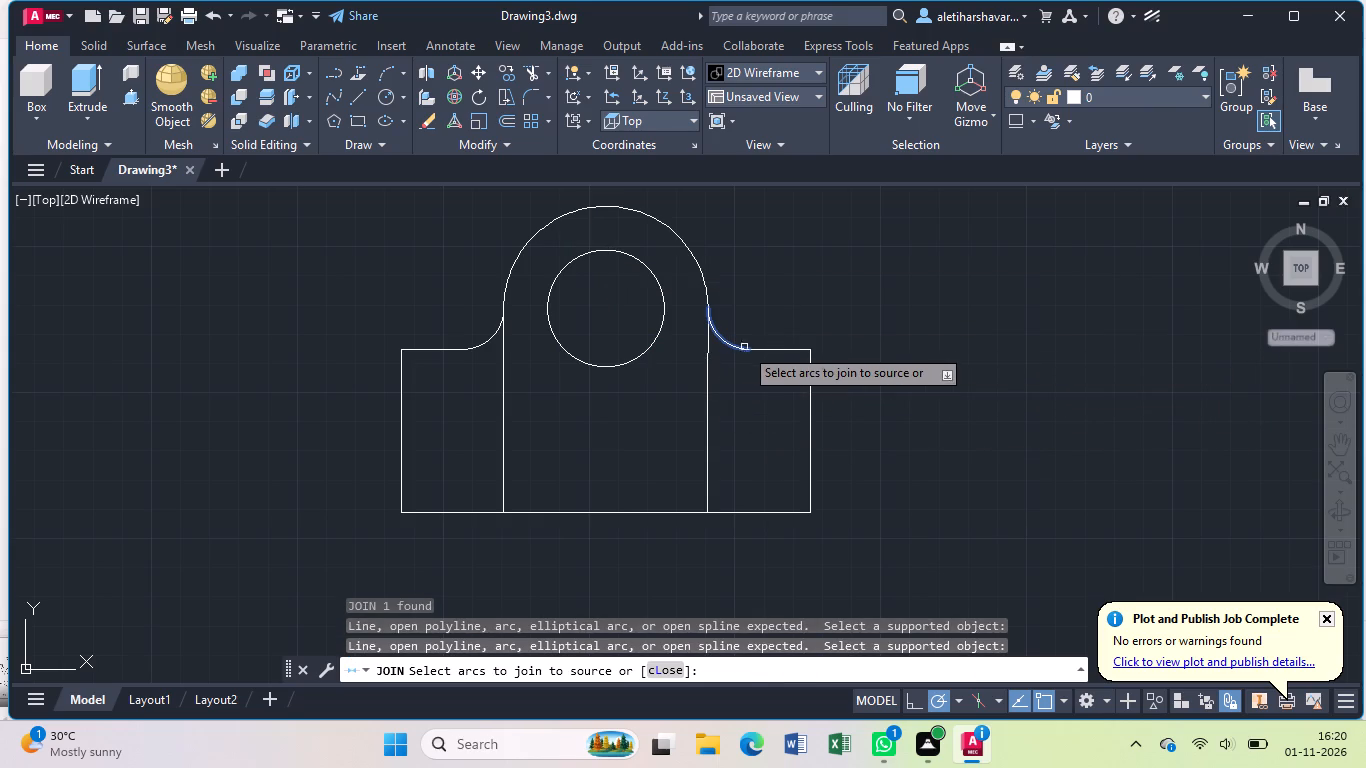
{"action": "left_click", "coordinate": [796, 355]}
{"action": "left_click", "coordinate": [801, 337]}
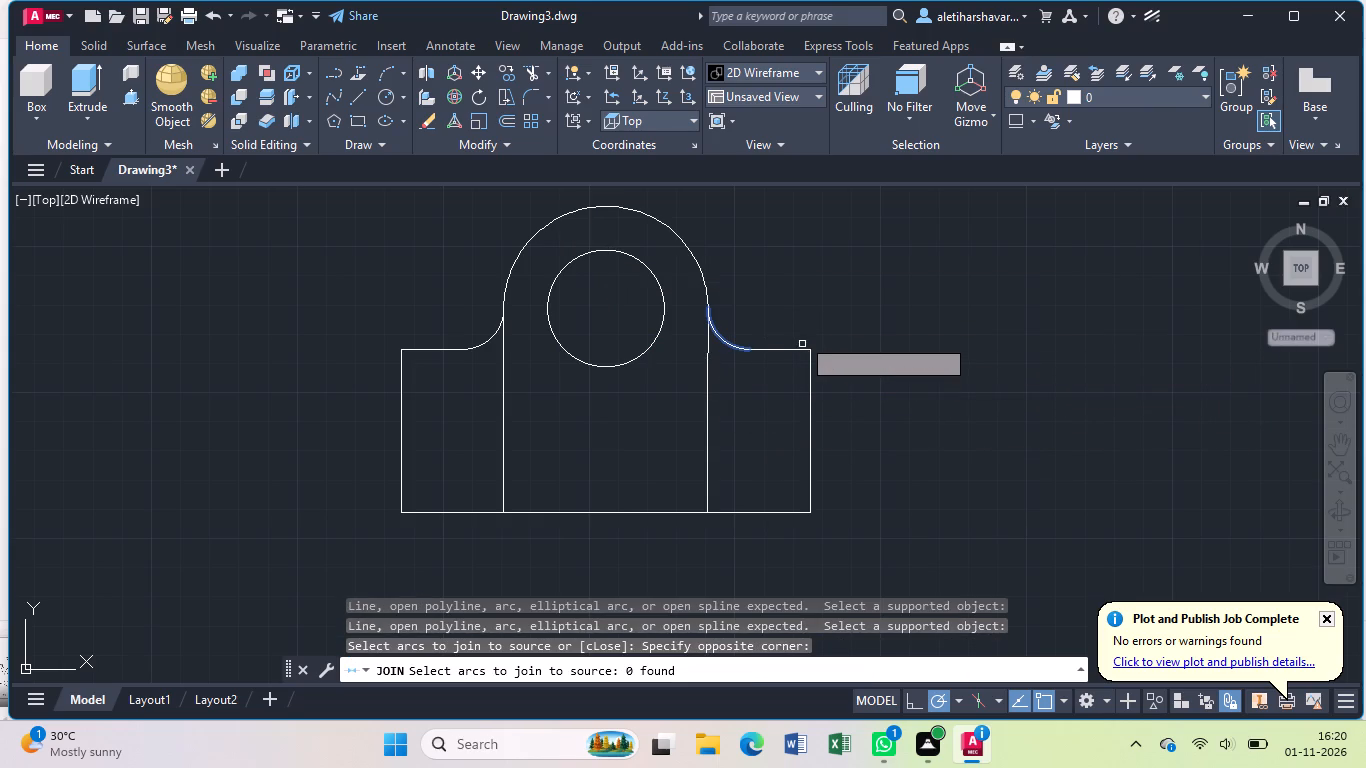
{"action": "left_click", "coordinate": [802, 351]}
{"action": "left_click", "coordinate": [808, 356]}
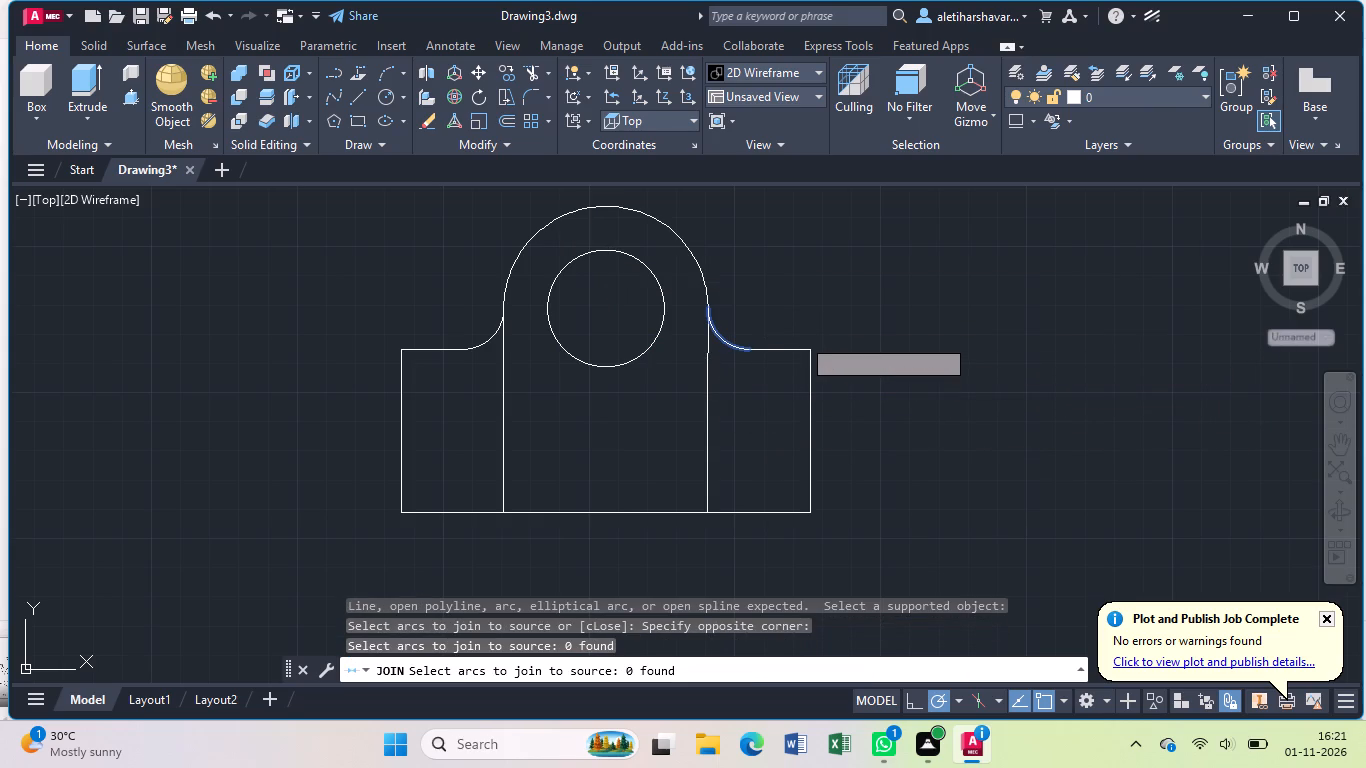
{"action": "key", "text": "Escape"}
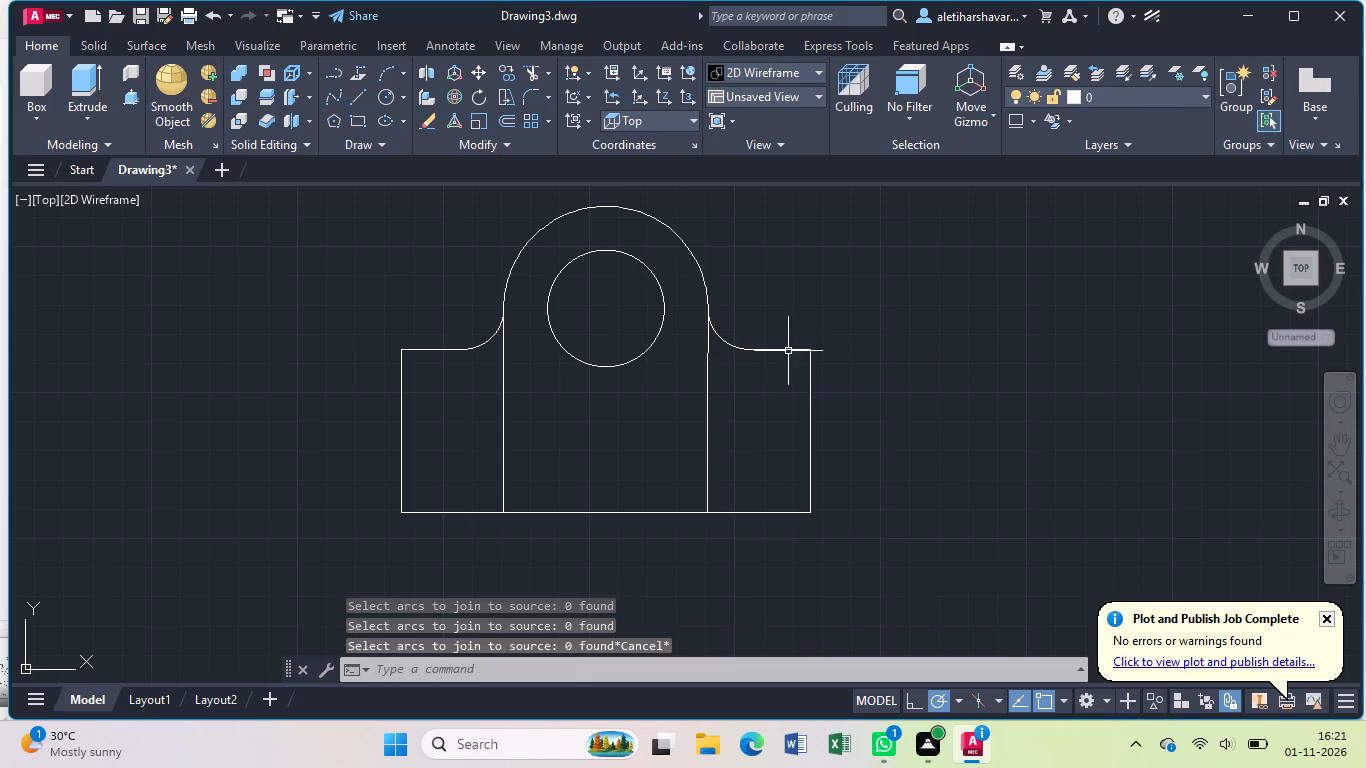
Join both fillet arcs and the base's top, side and bottom edges into a single base outline.
{"action": "left_click", "coordinate": [744, 350]}
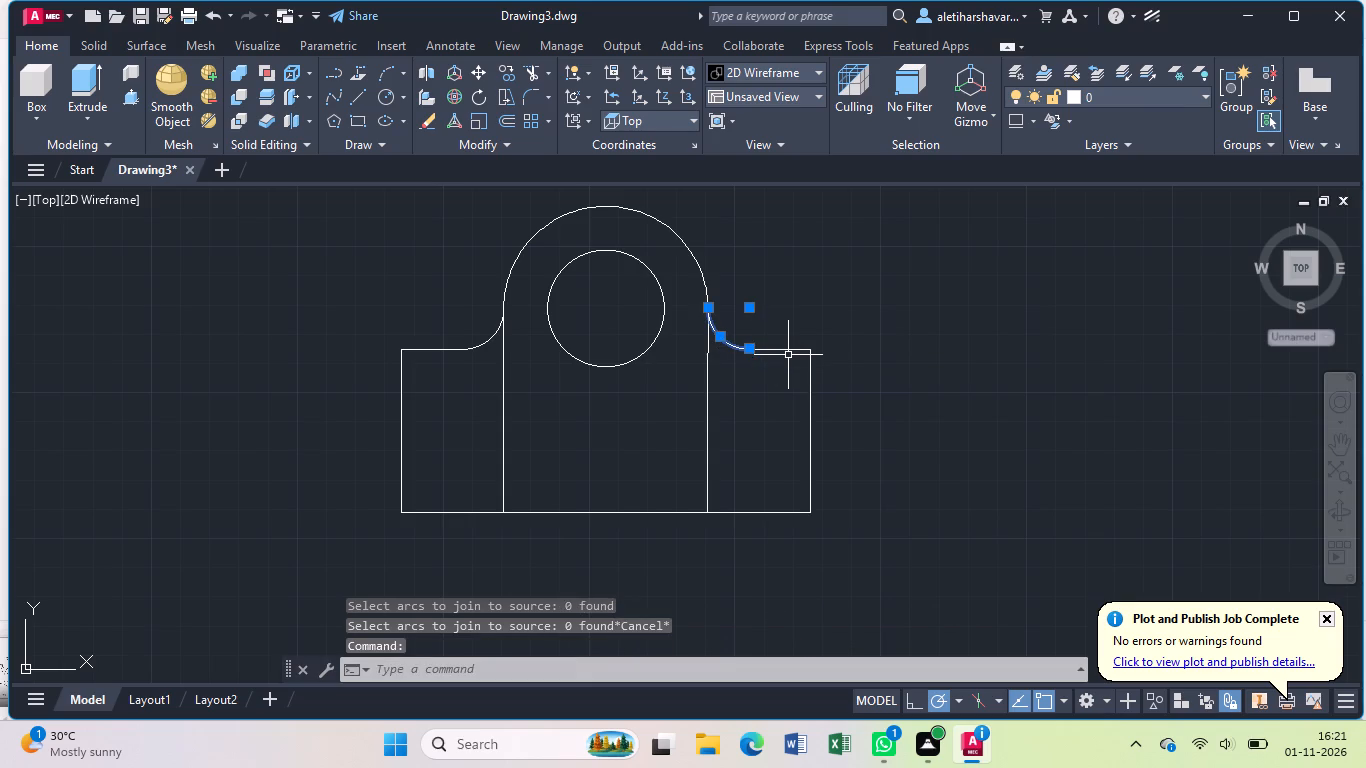
{"action": "left_click", "coordinate": [789, 351]}
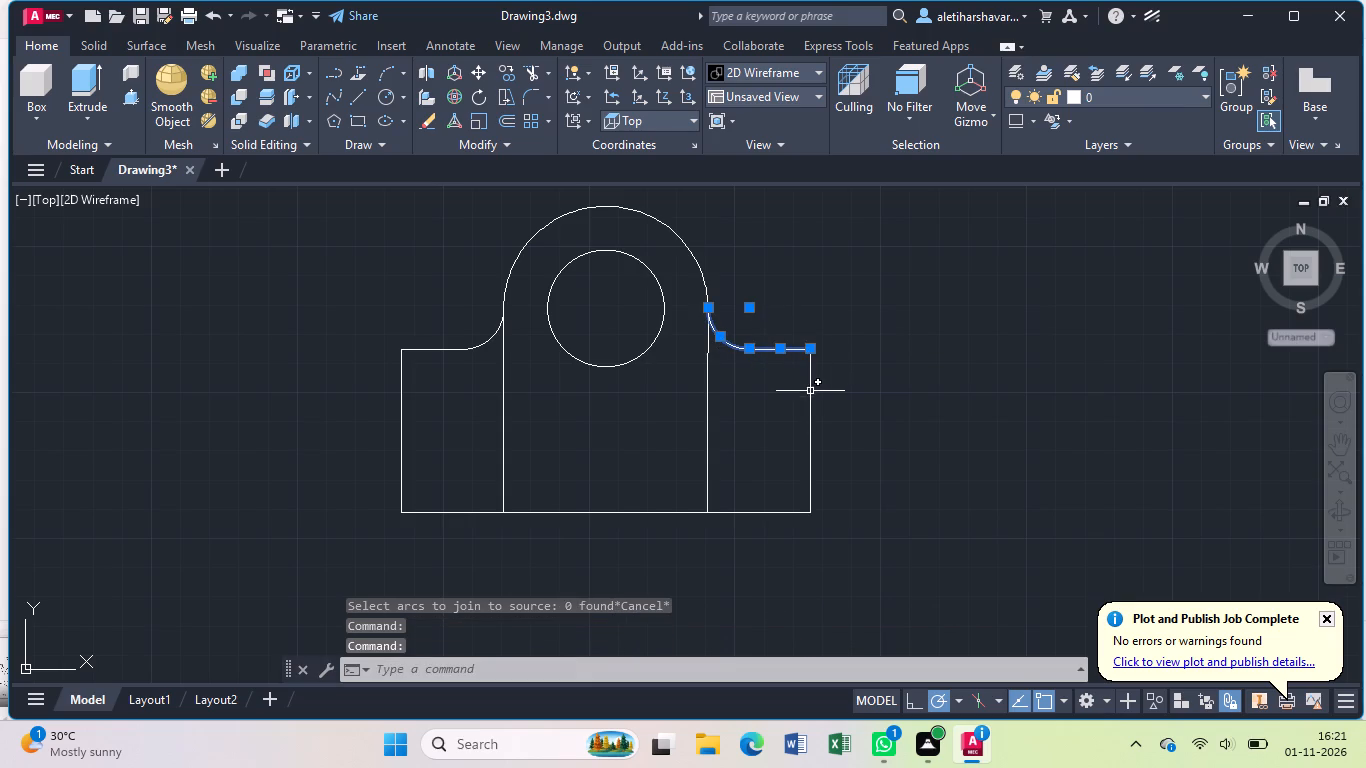
{"action": "left_click", "coordinate": [810, 393]}
{"action": "left_click", "coordinate": [783, 515]}
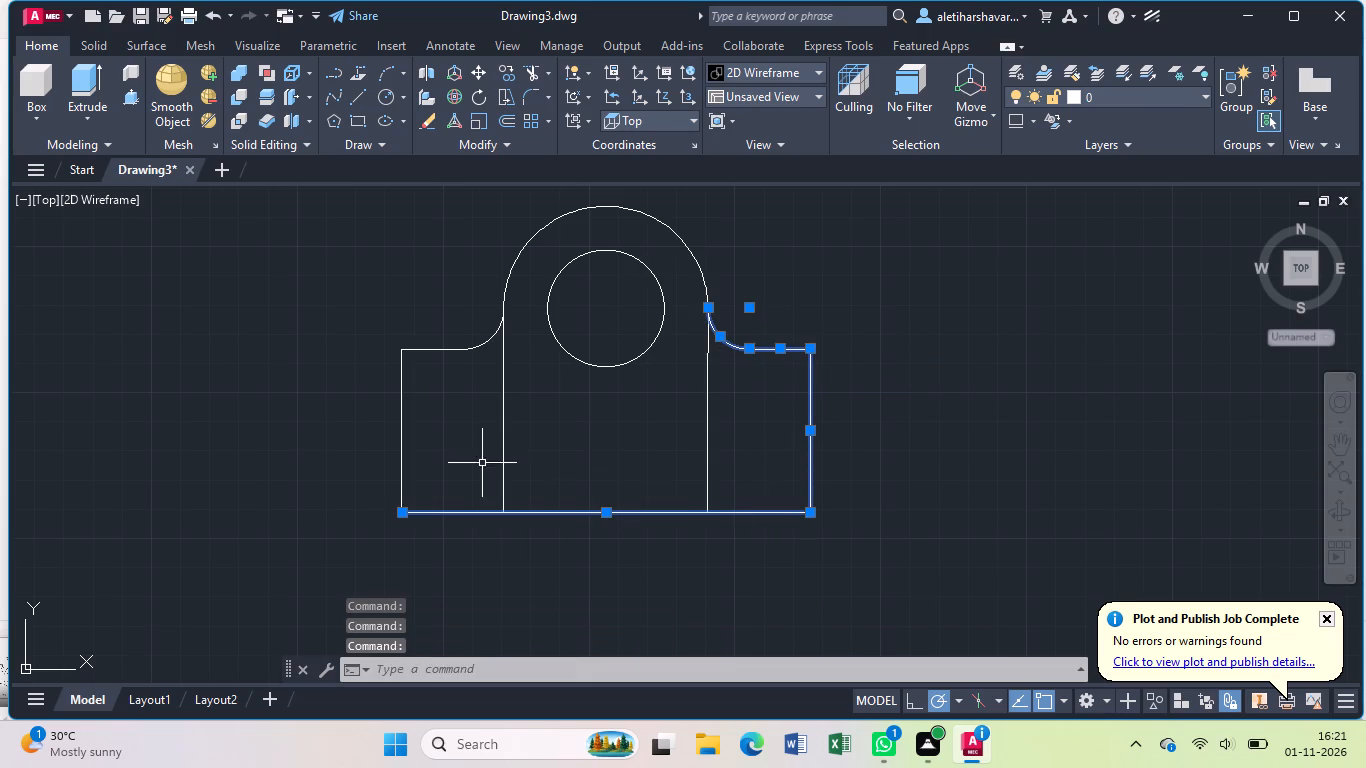
{"action": "left_click", "coordinate": [402, 407]}
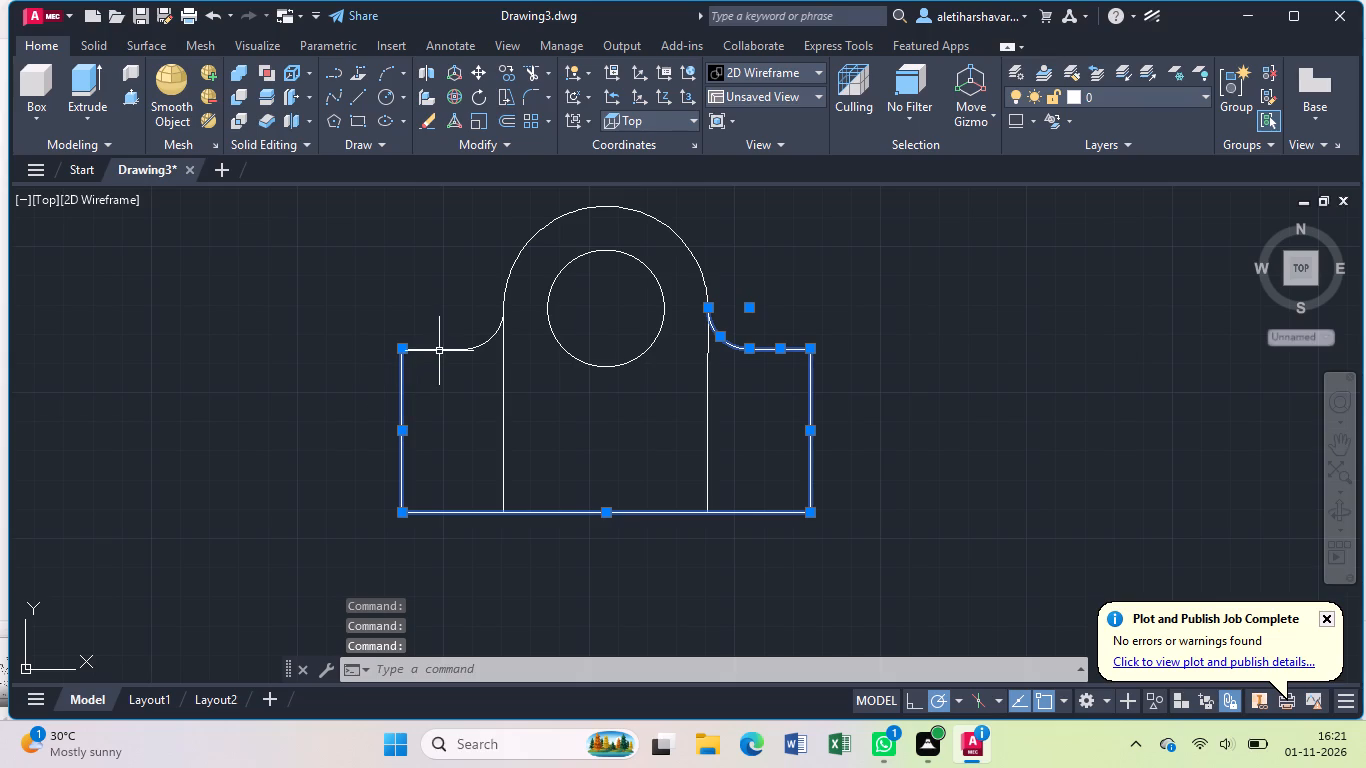
{"action": "left_click", "coordinate": [440, 350]}
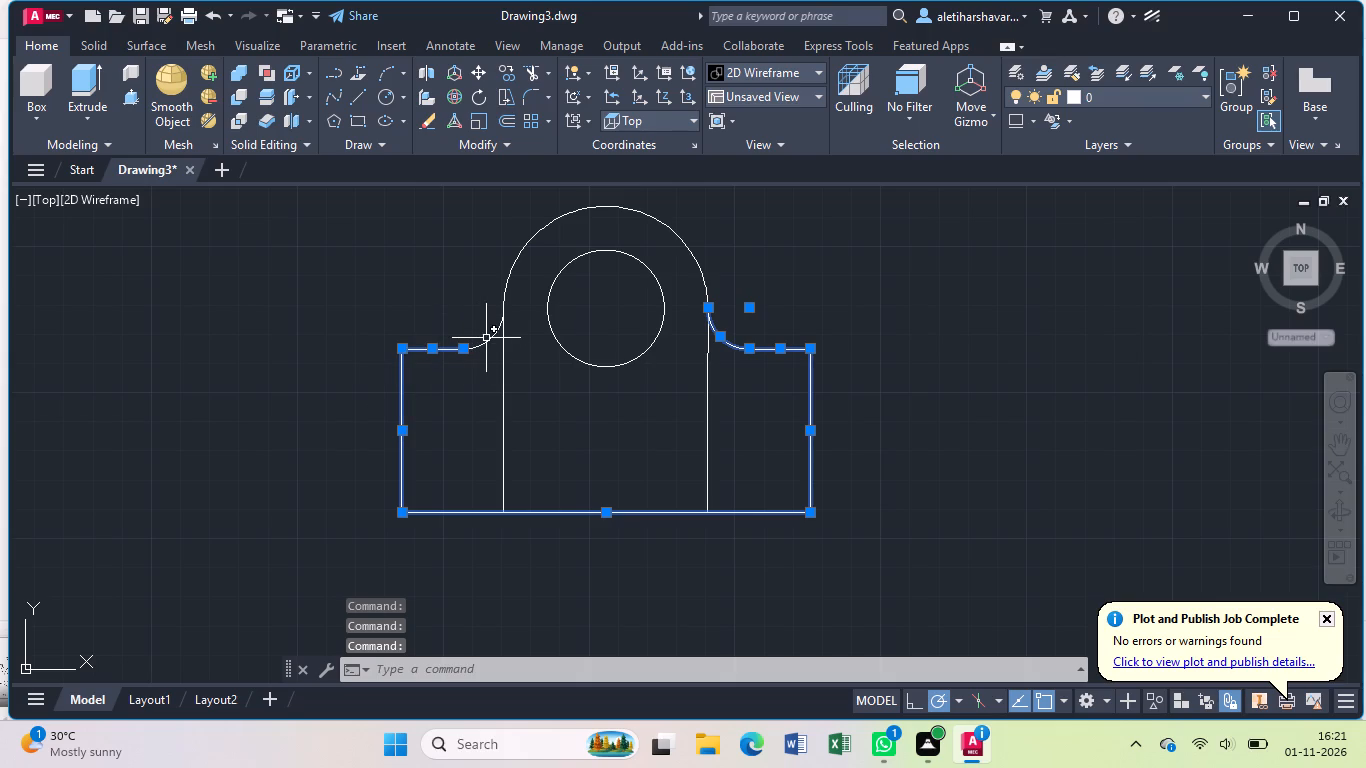
{"action": "left_click", "coordinate": [487, 338]}
{"action": "key", "text": "j"}
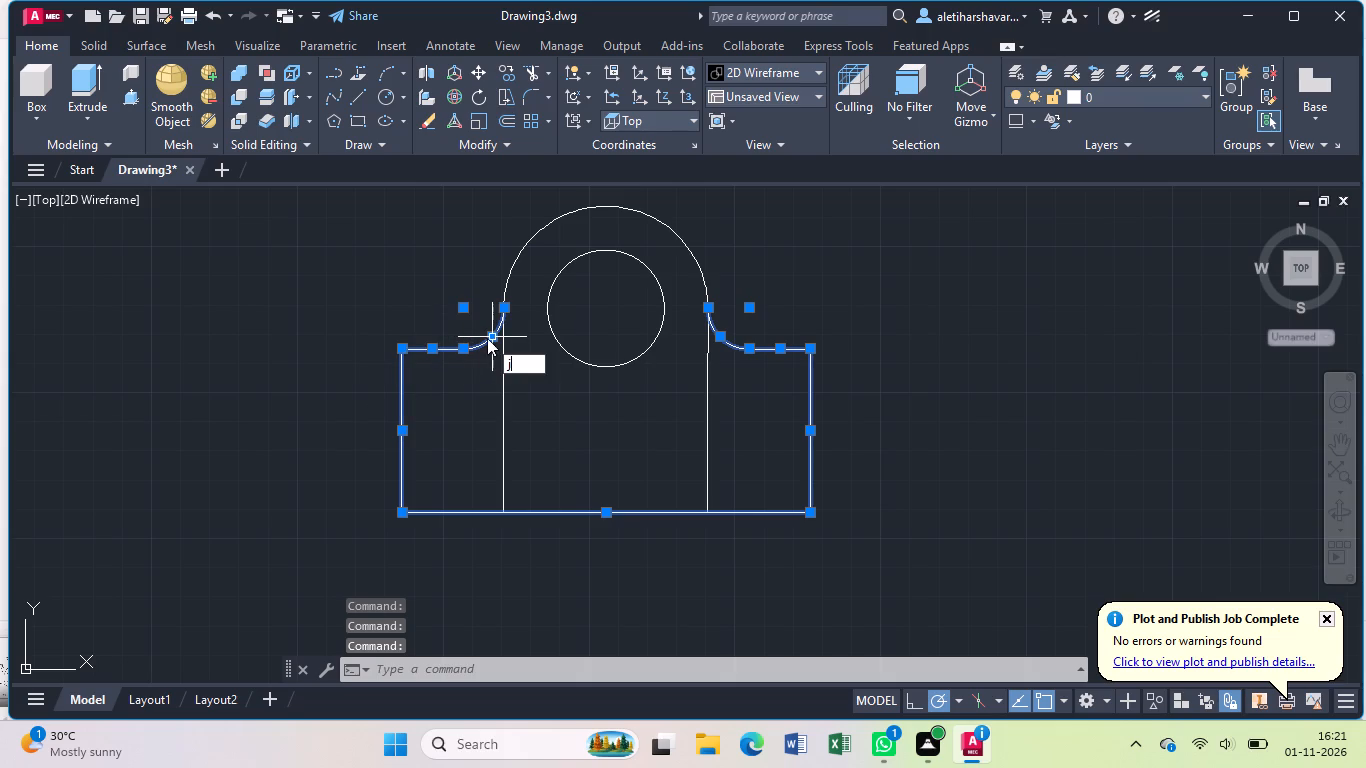
{"action": "key", "text": "Return"}
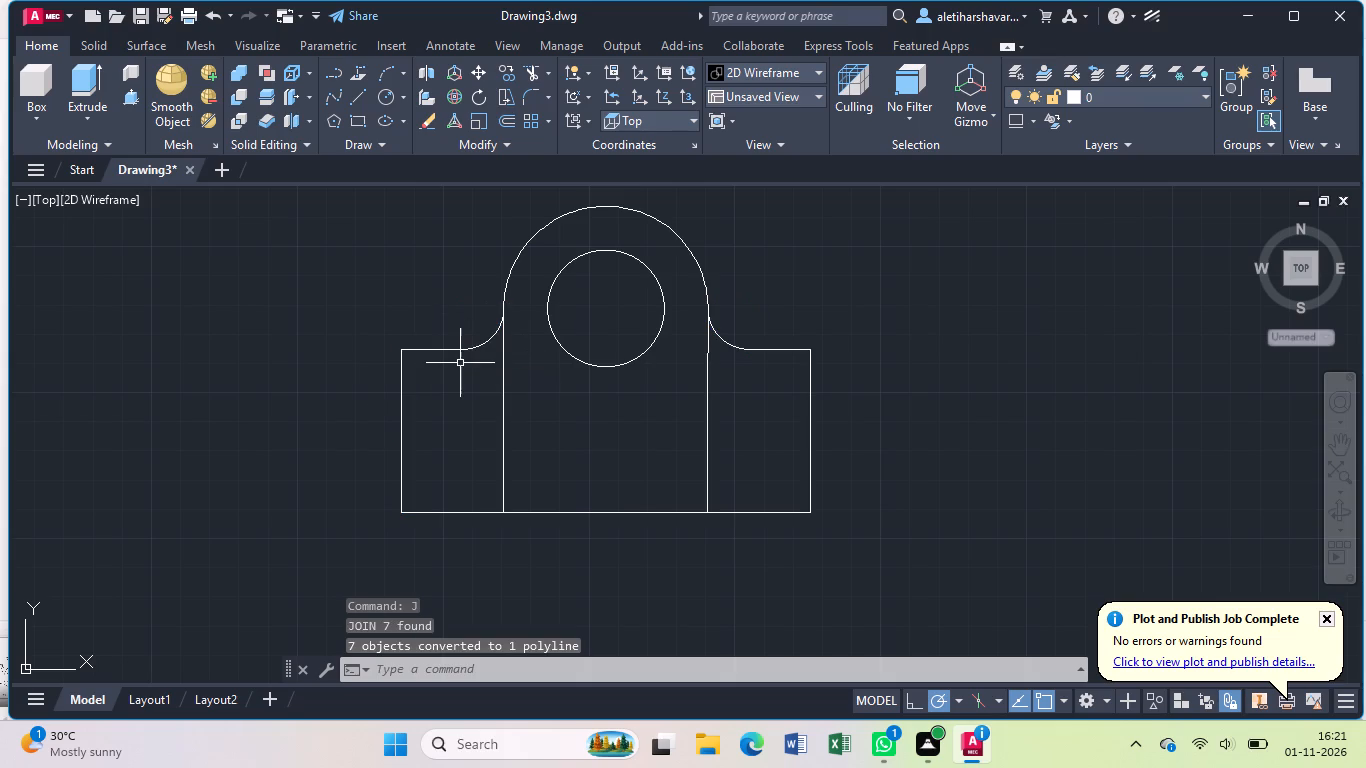
Orbit to an angled 3D view and press-pull the upright's enclosed area 30 mm downward.
{"action": "left_click", "coordinate": [1328, 513]}
{"action": "left_click_drag", "start_coordinate": [876, 528], "coordinate": [877, 459]}
{"action": "key", "text": "Escape"}
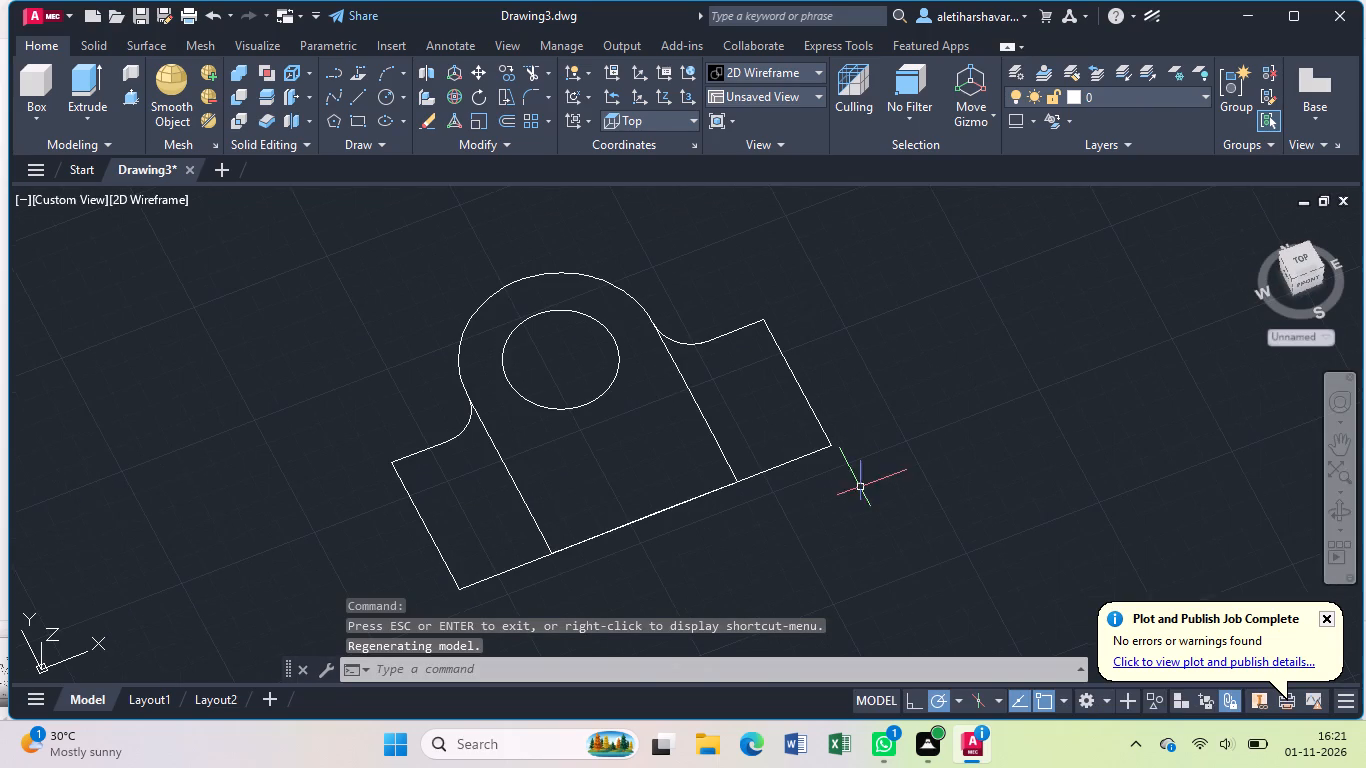
{"action": "left_click", "coordinate": [128, 96]}
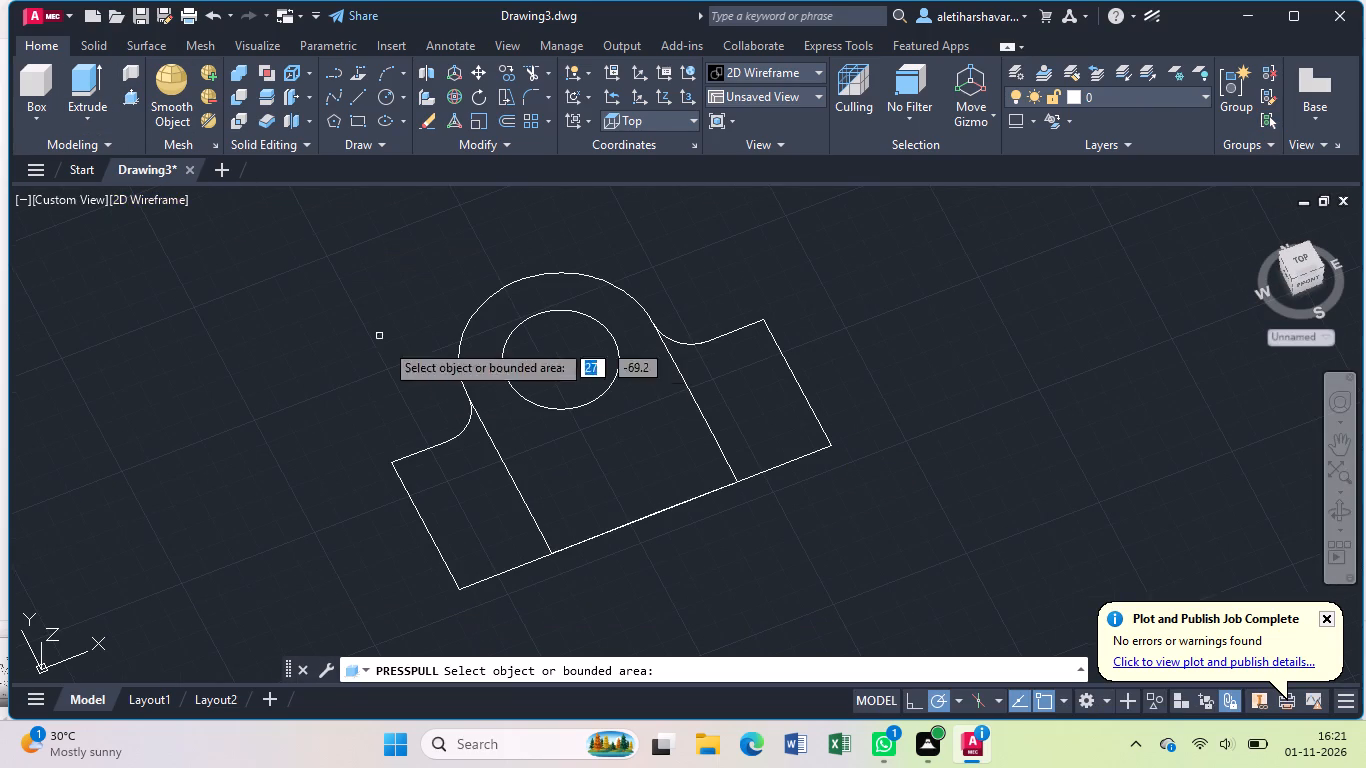
{"action": "left_click", "coordinate": [667, 495]}
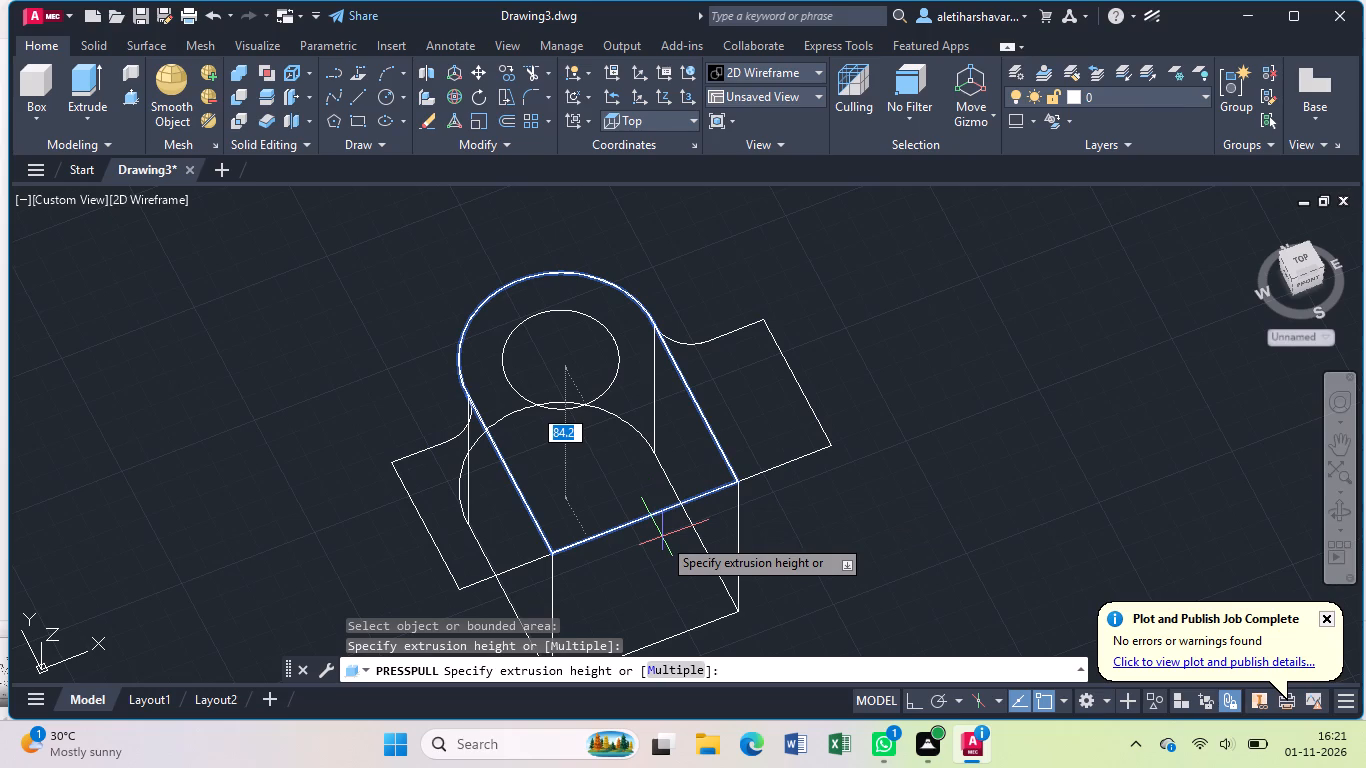
{"action": "key", "text": "3"}
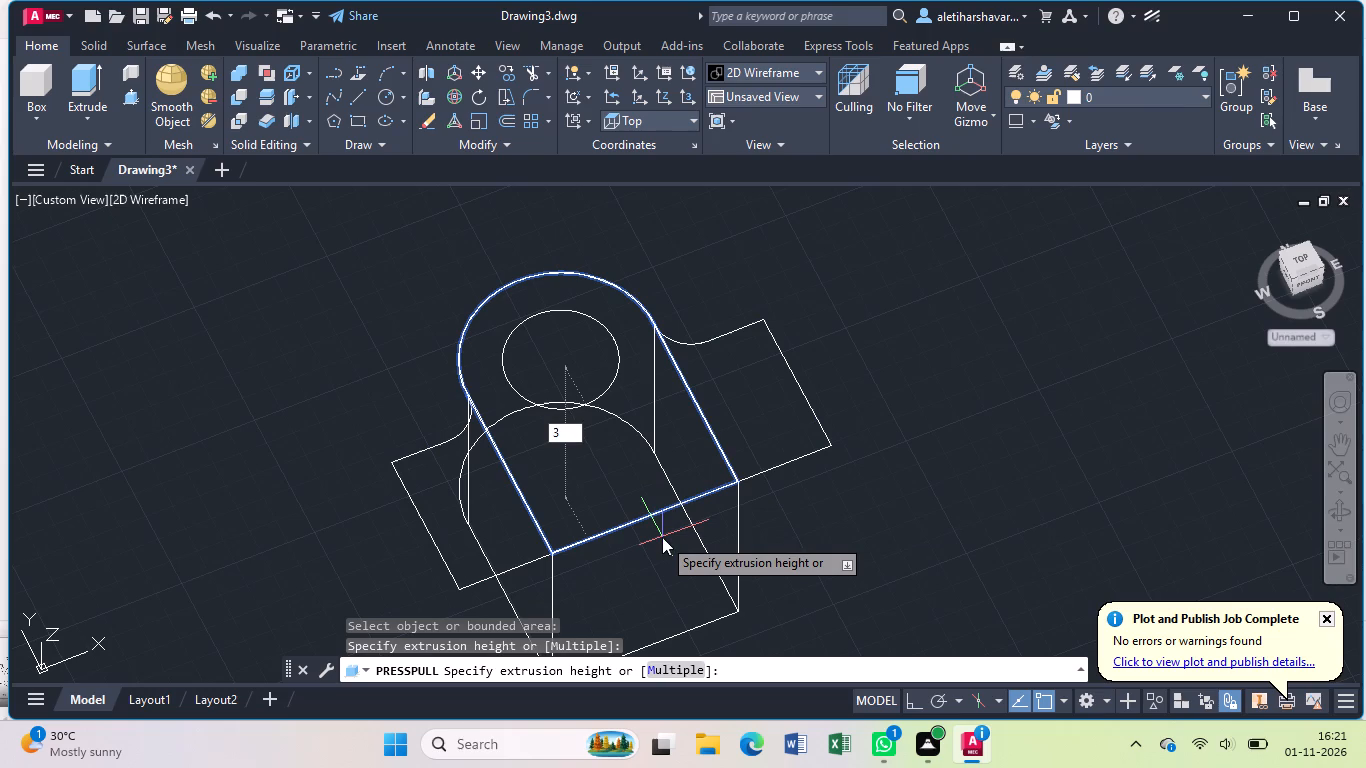
{"action": "key", "text": "0"}
{"action": "key", "text": "Return"}
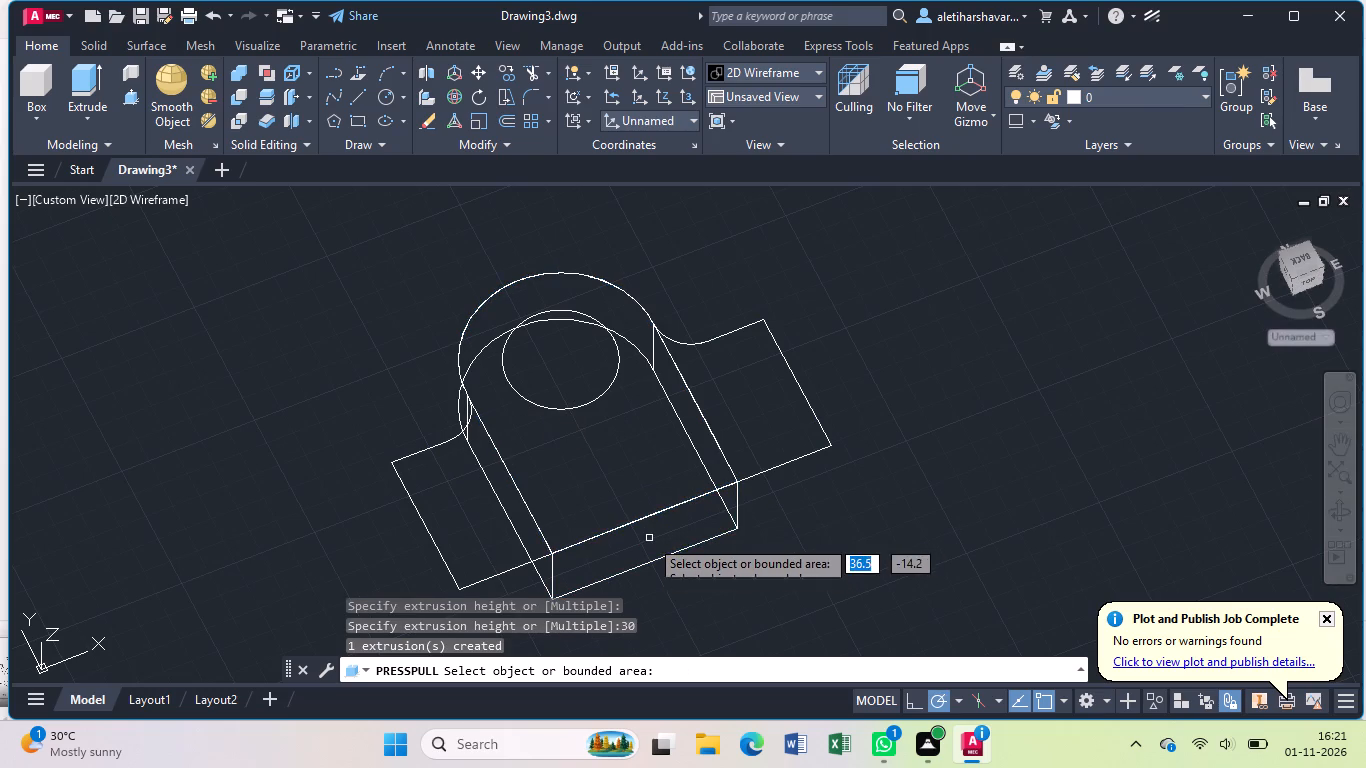
Press-pull the base areas on both sides of the upright 25 mm downward.
{"action": "left_click", "coordinate": [771, 454]}
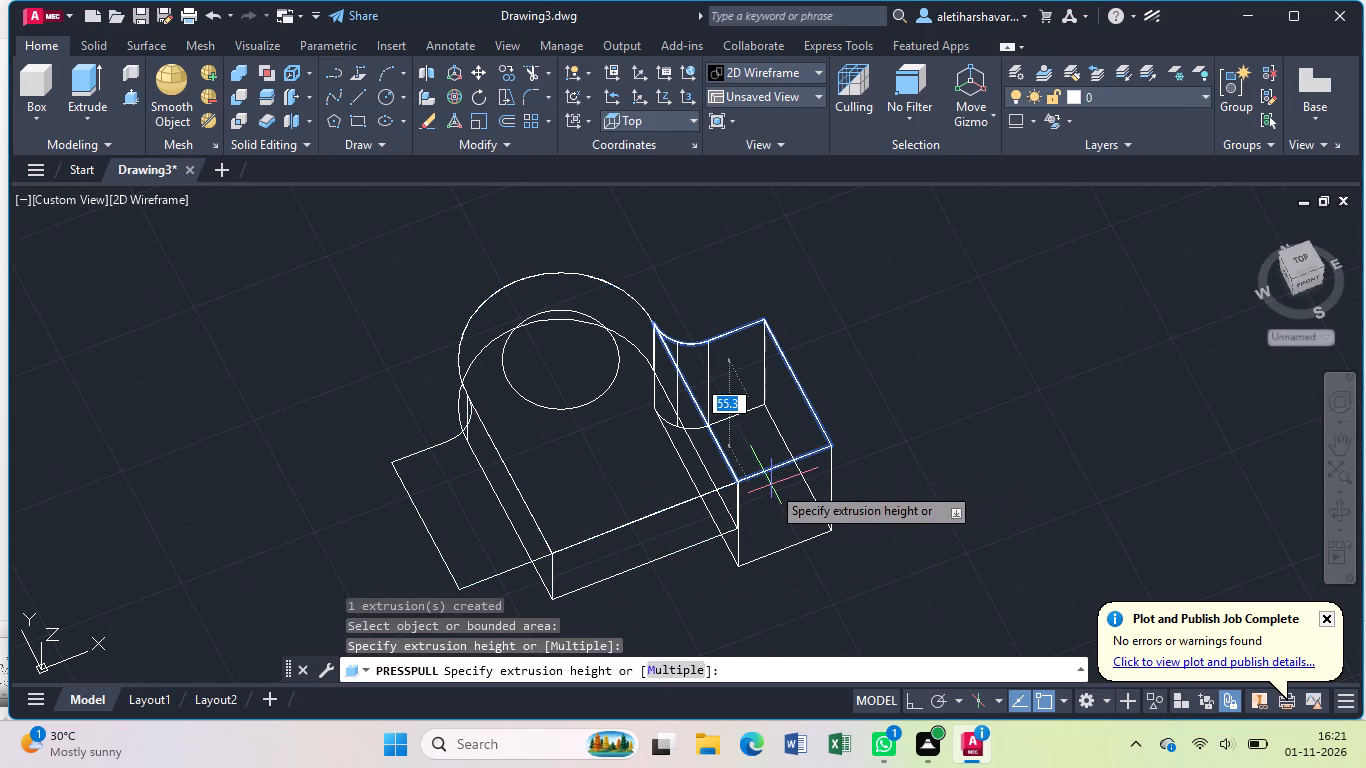
{"action": "type", "text": "25"}
{"action": "key", "text": "Return"}
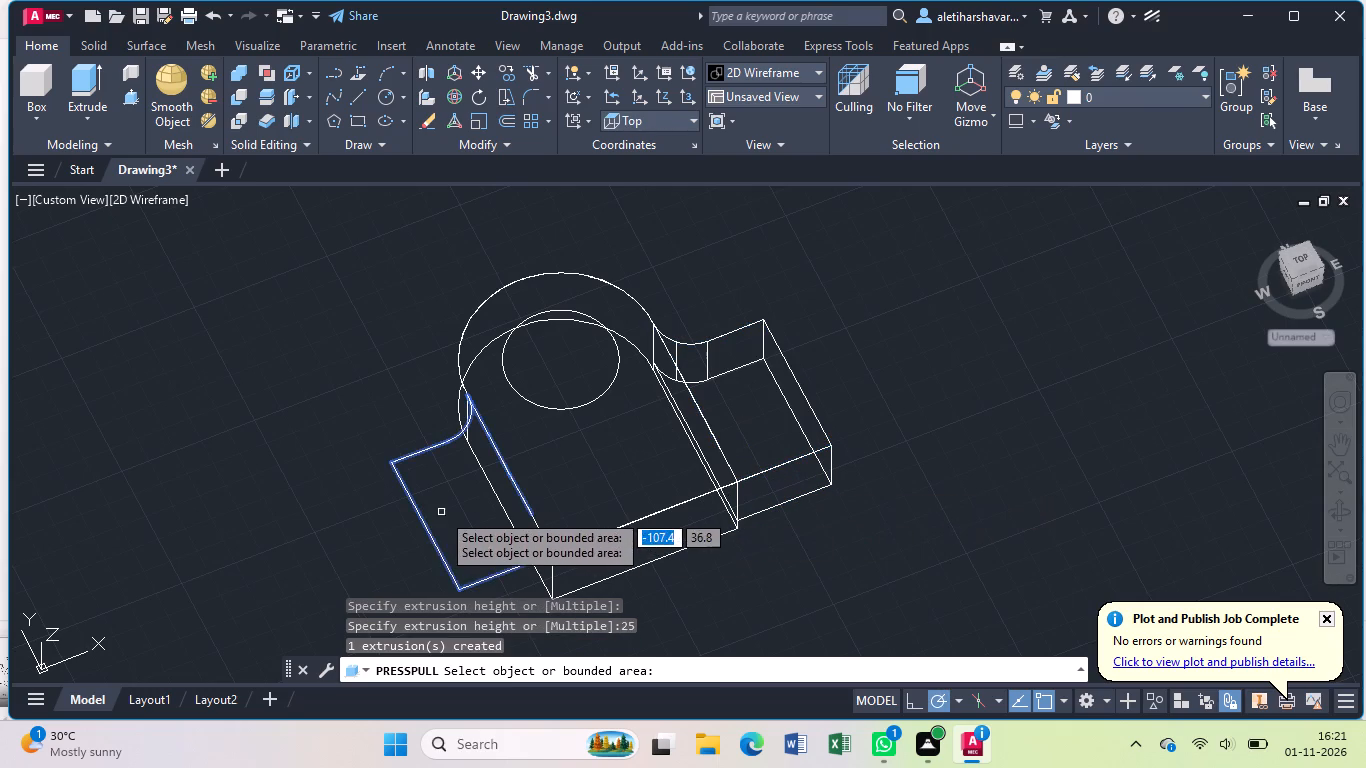
{"action": "left_click", "coordinate": [441, 512]}
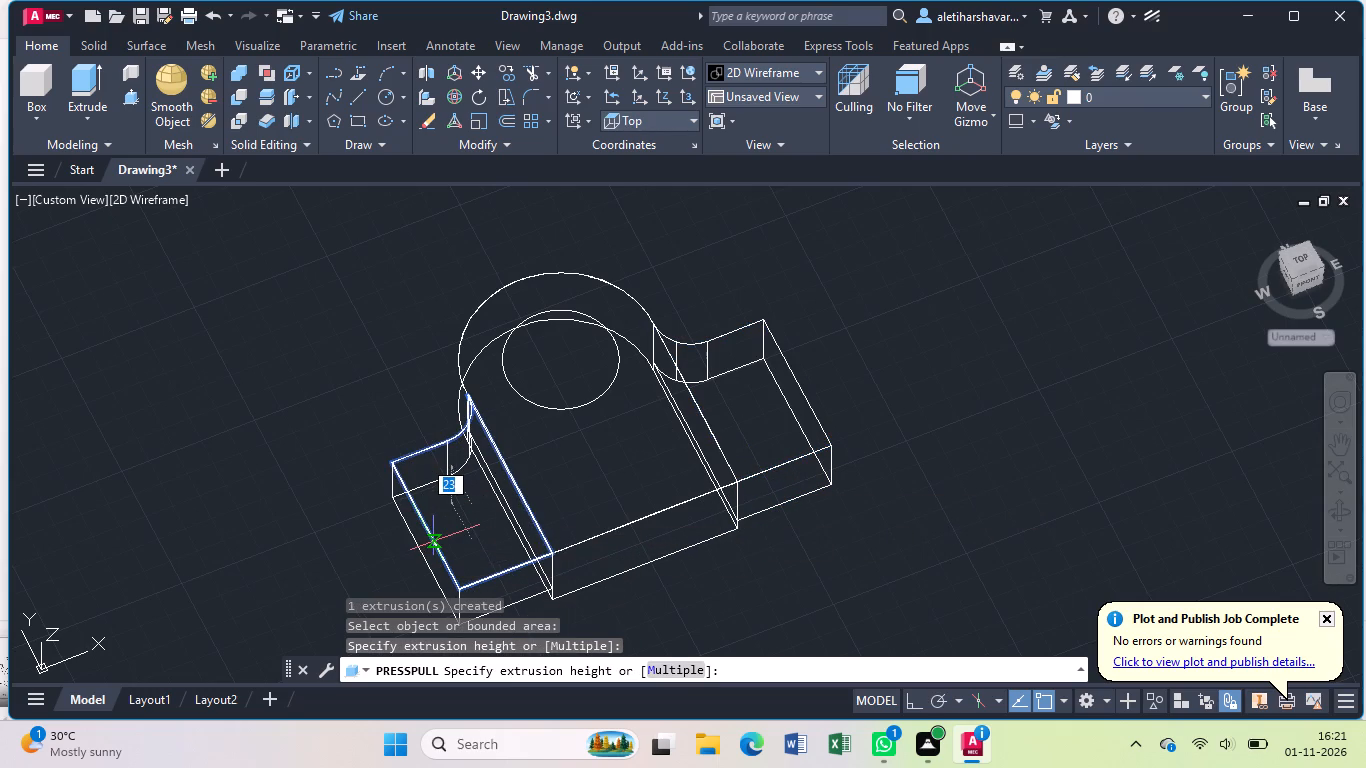
{"action": "key", "text": "2"}
{"action": "key", "text": "5"}
{"action": "key", "text": "Return"}
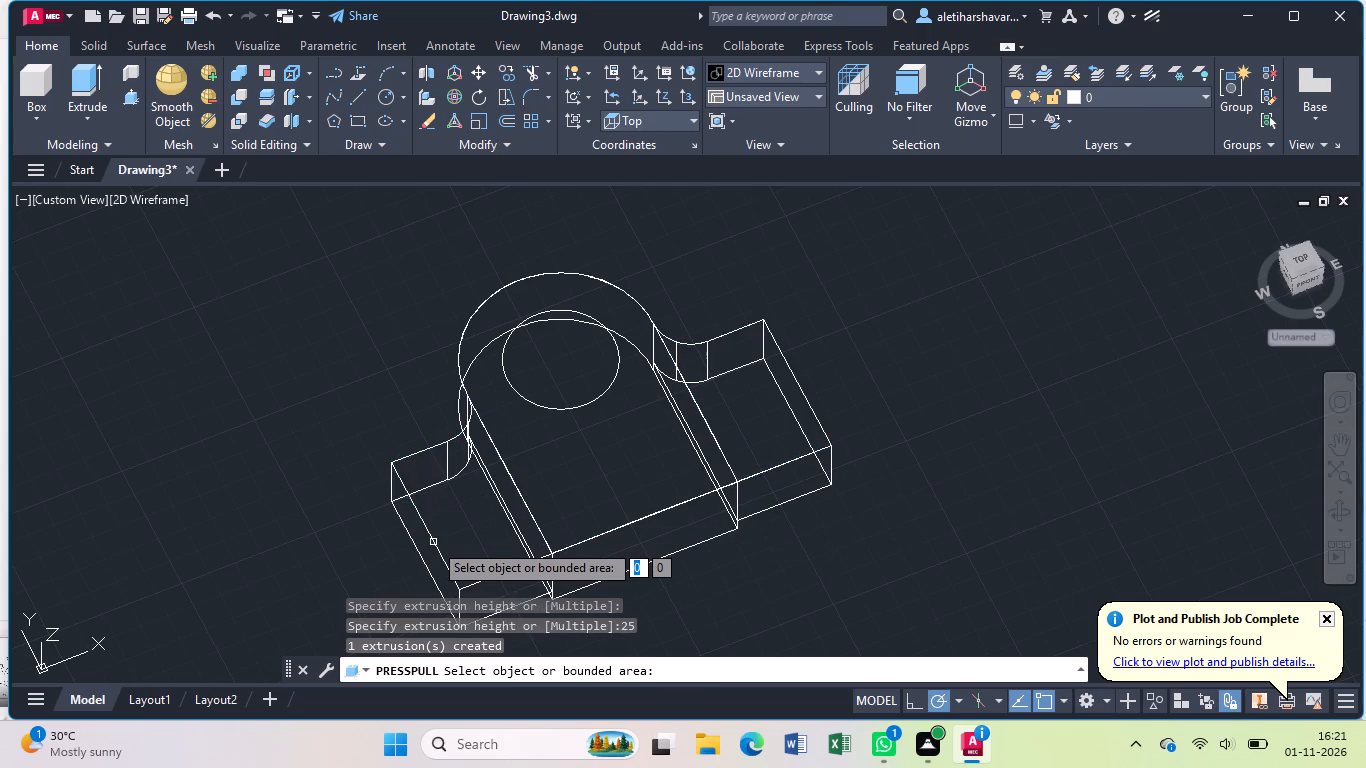
{"action": "key", "text": "Escape"}
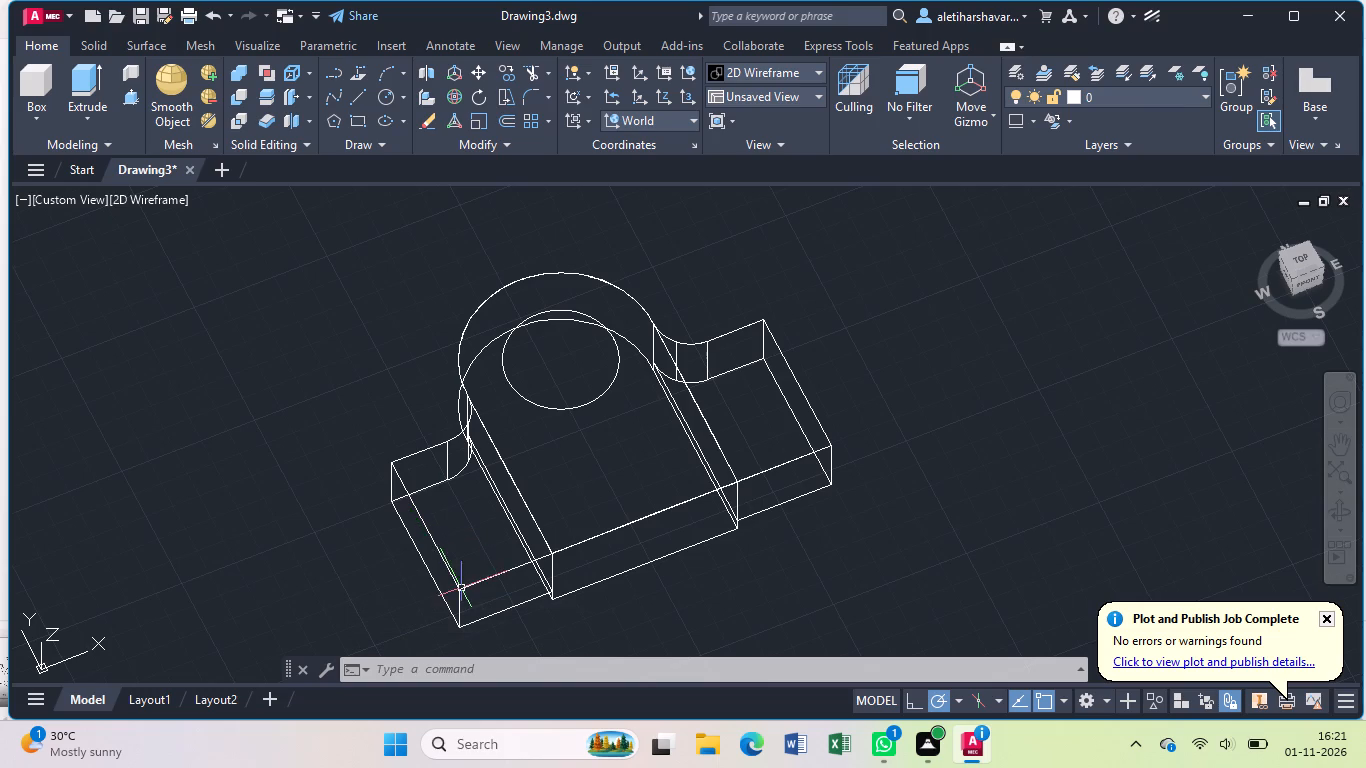
Change the model's visual style to Shades of Gray.
{"action": "scroll", "coordinate": [460, 580], "scroll_direction": "down", "scroll_amount": 1}
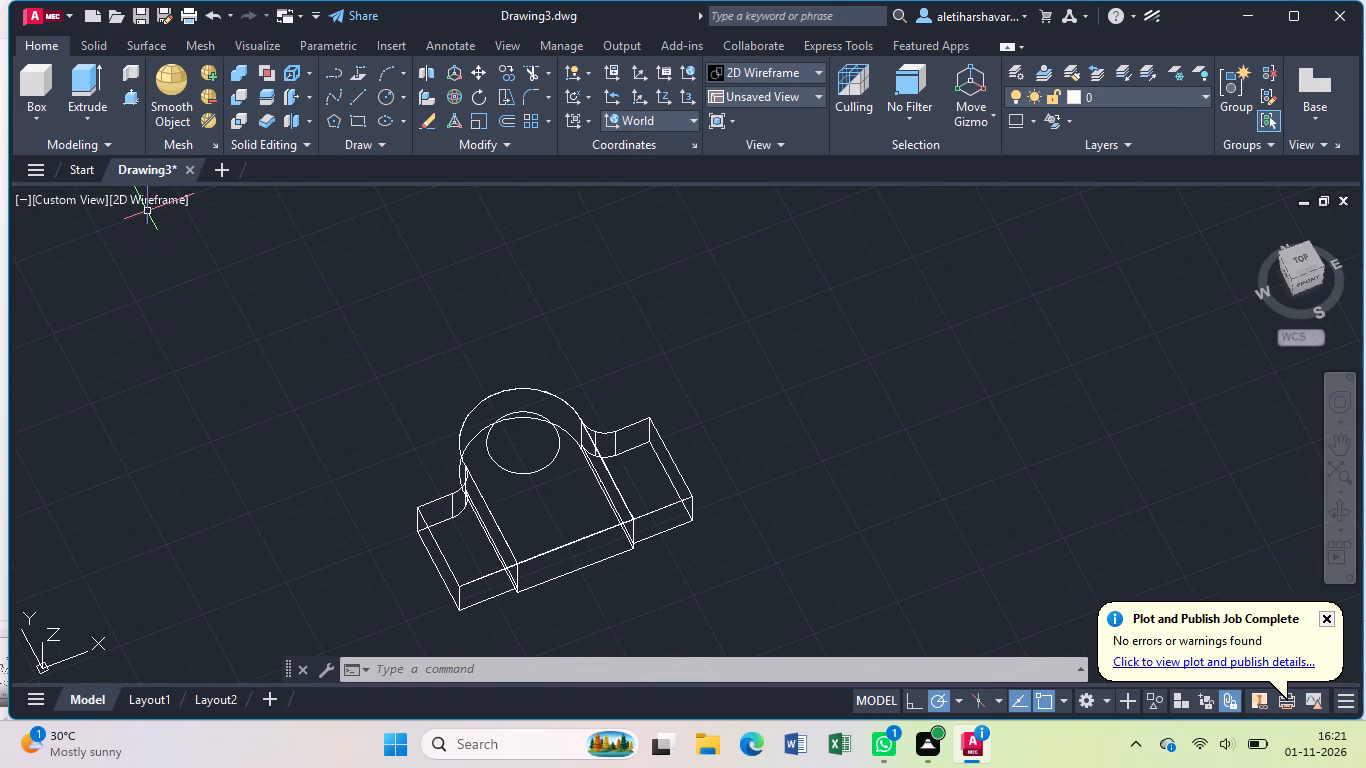
{"action": "left_click", "coordinate": [149, 199]}
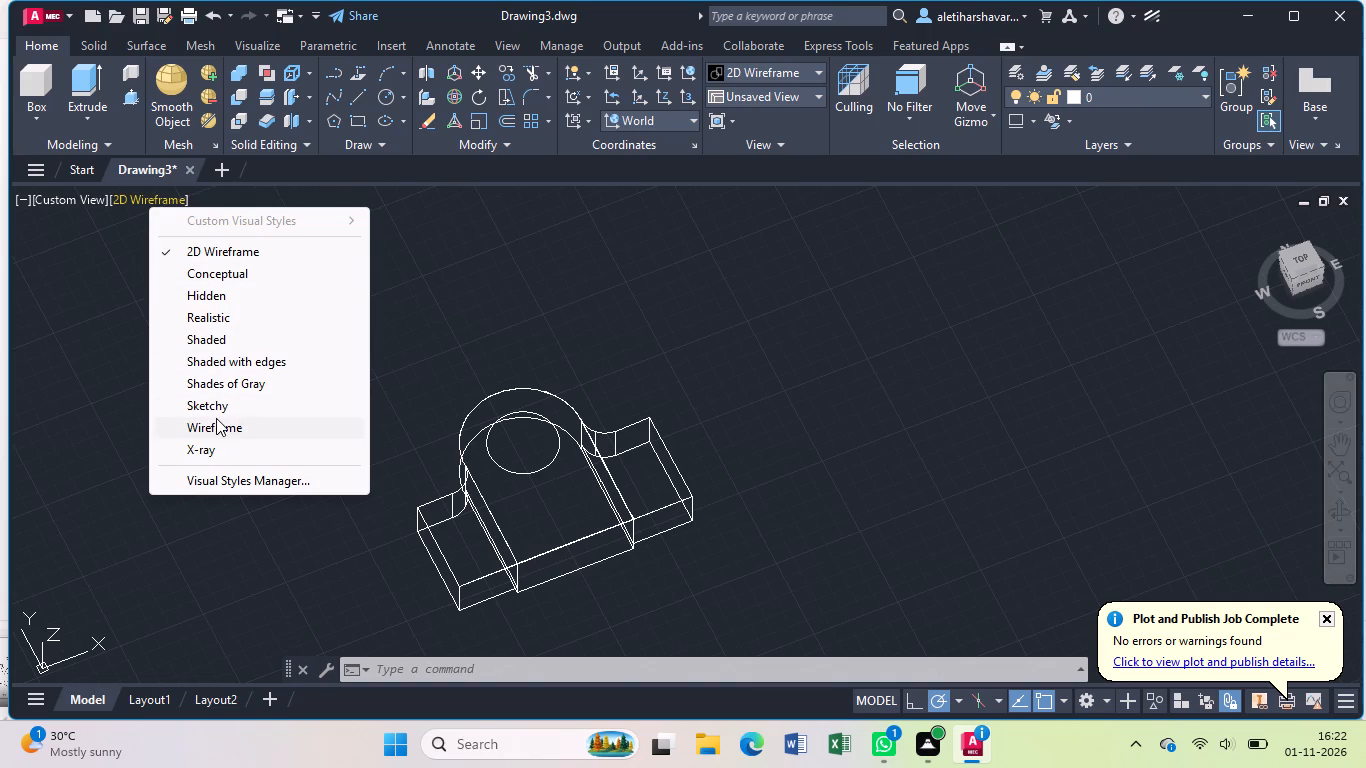
{"action": "left_click", "coordinate": [245, 378]}
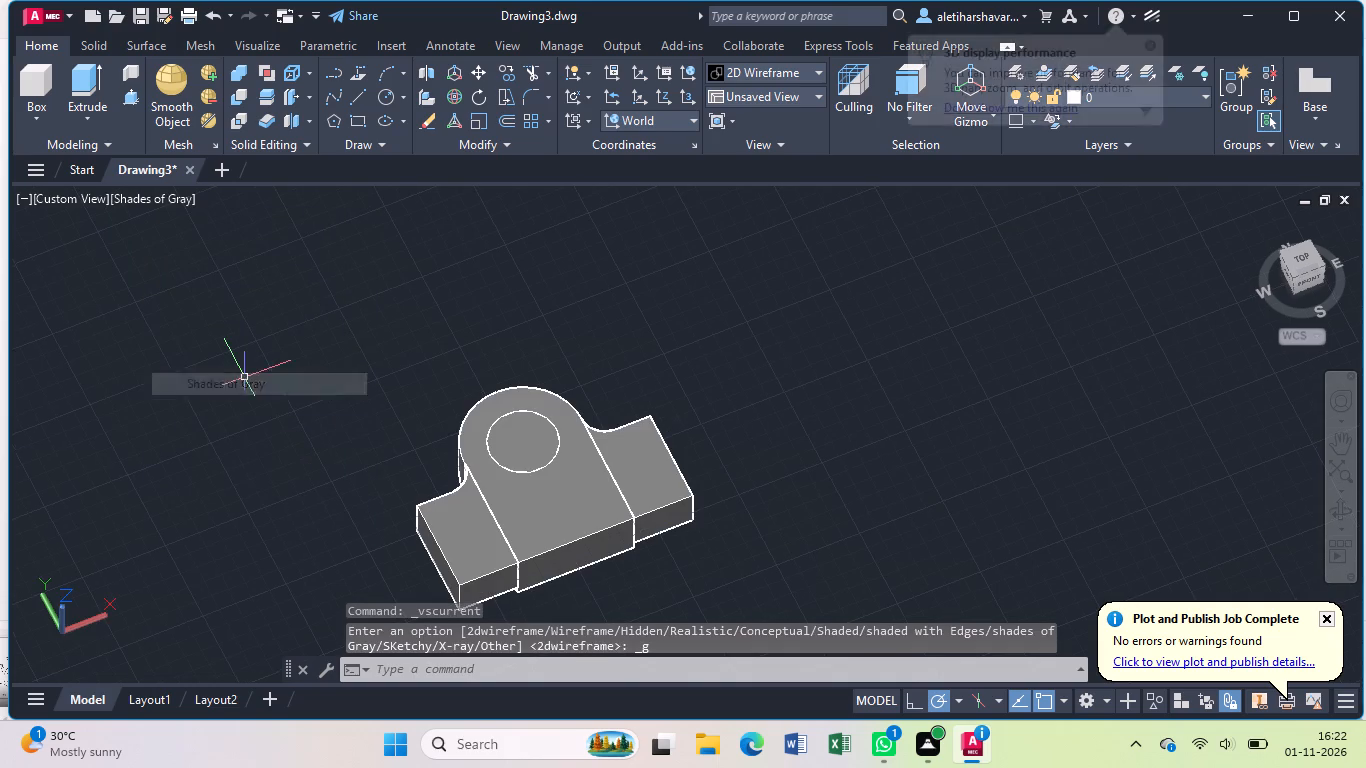
Press-pull the circle in the upright downward through the body, setting the depth freehand.
{"action": "left_click", "coordinate": [125, 92]}
{"action": "left_click", "coordinate": [516, 455]}
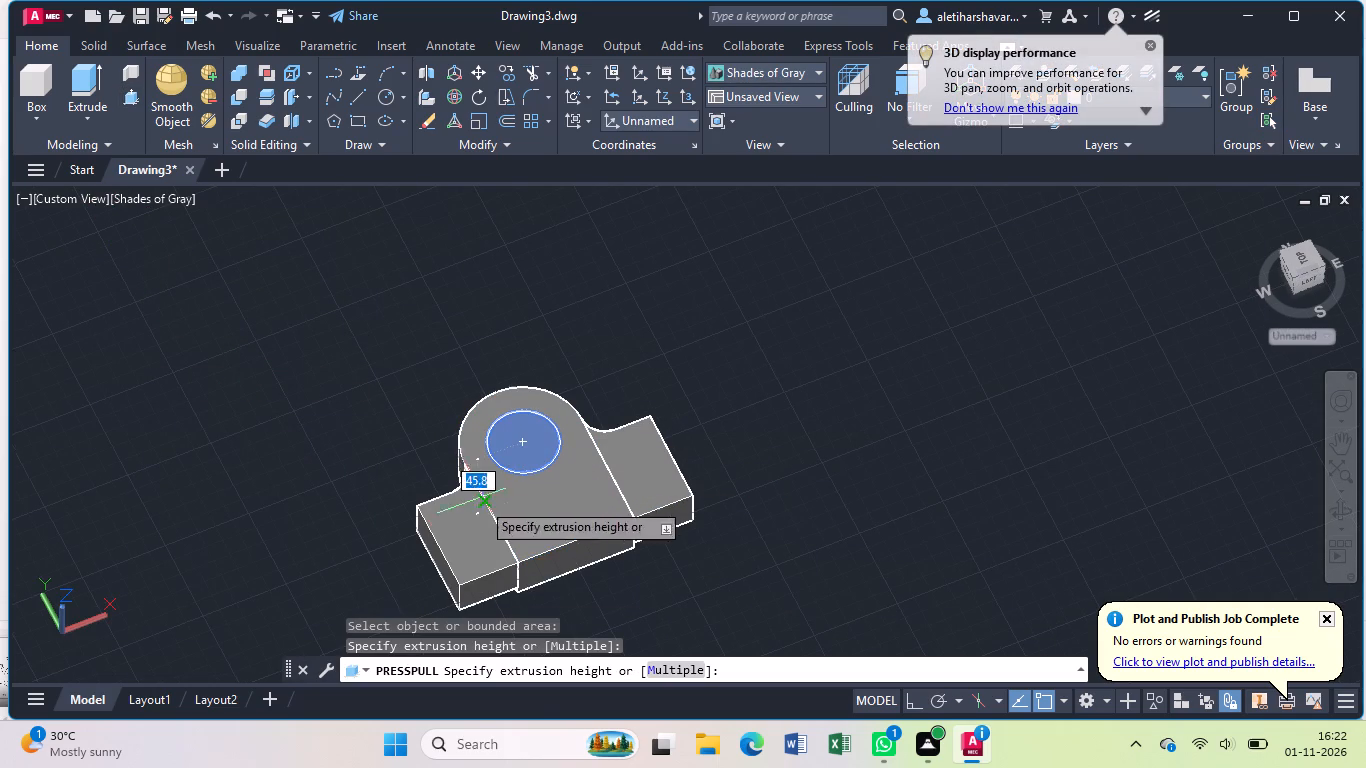
{"action": "left_click", "coordinate": [405, 628]}
{"action": "left_click", "coordinate": [416, 609]}
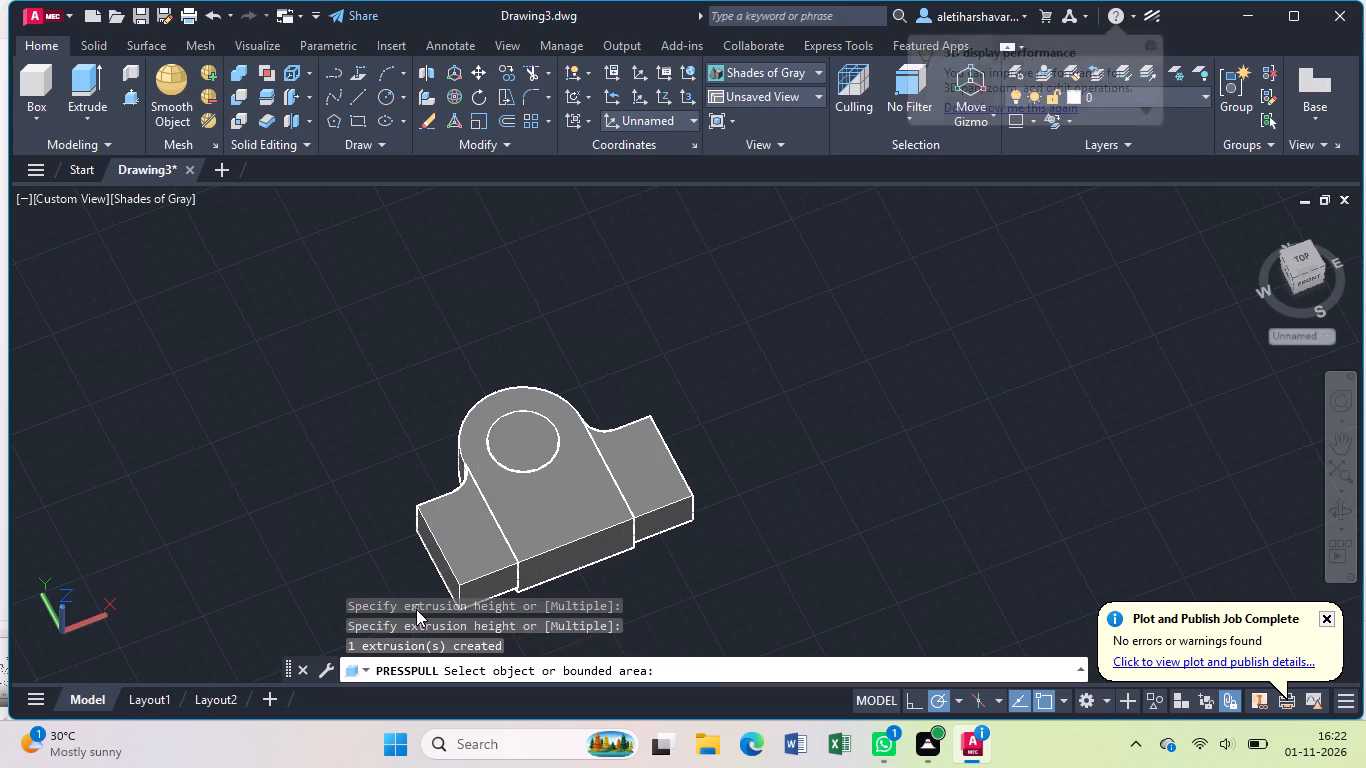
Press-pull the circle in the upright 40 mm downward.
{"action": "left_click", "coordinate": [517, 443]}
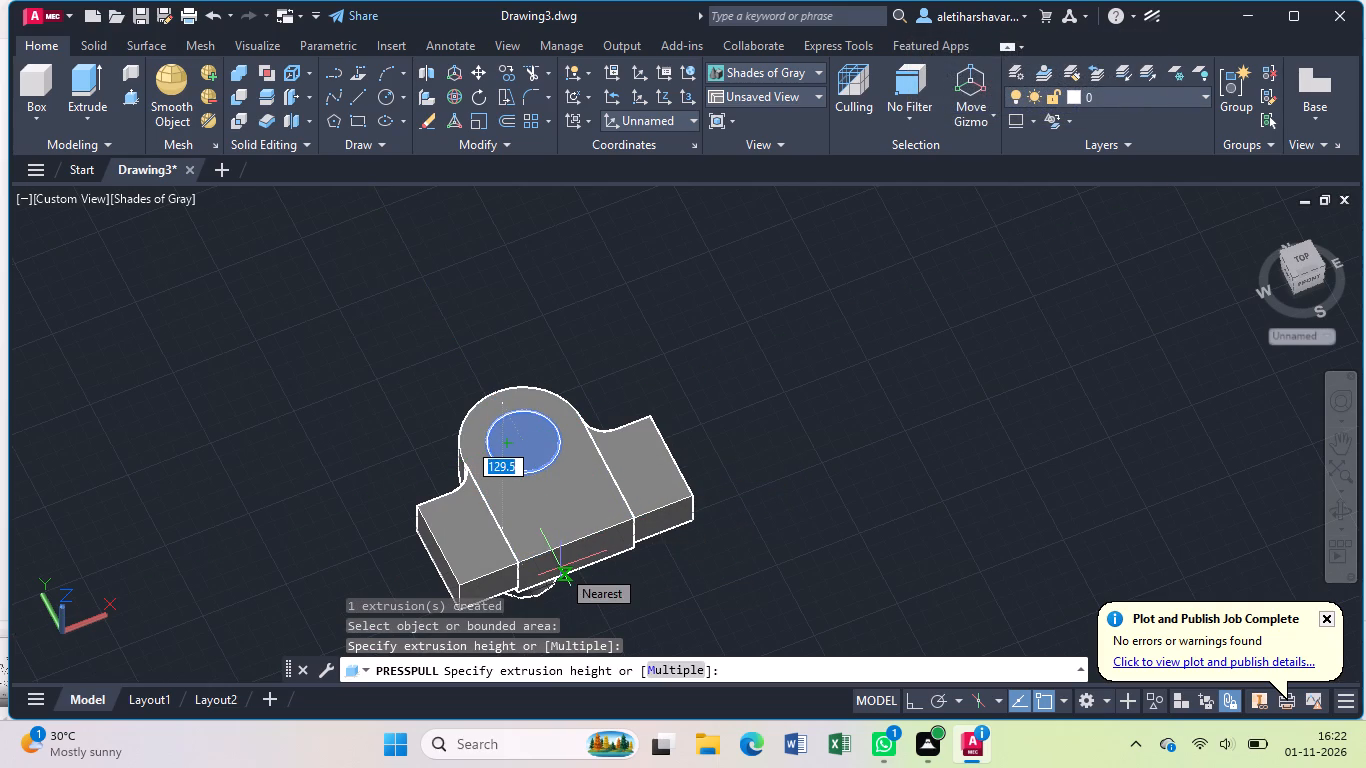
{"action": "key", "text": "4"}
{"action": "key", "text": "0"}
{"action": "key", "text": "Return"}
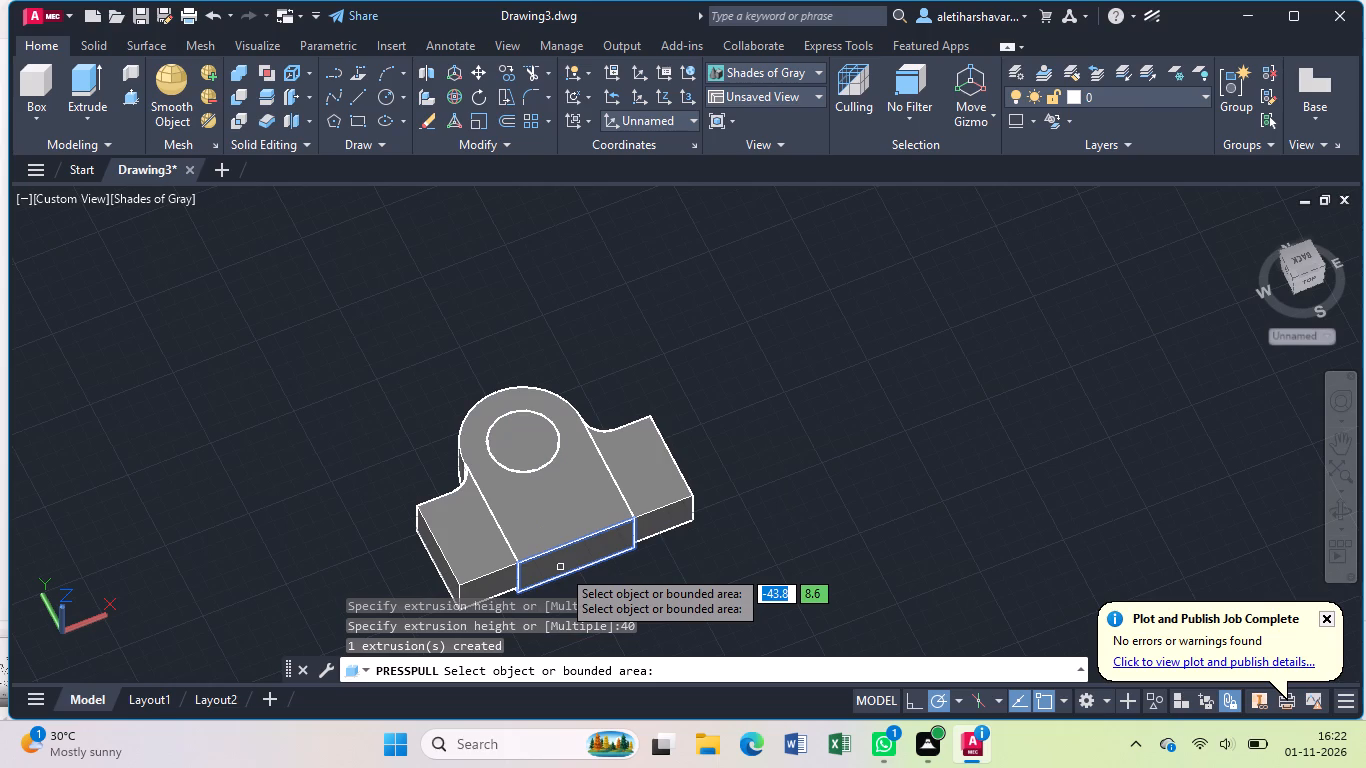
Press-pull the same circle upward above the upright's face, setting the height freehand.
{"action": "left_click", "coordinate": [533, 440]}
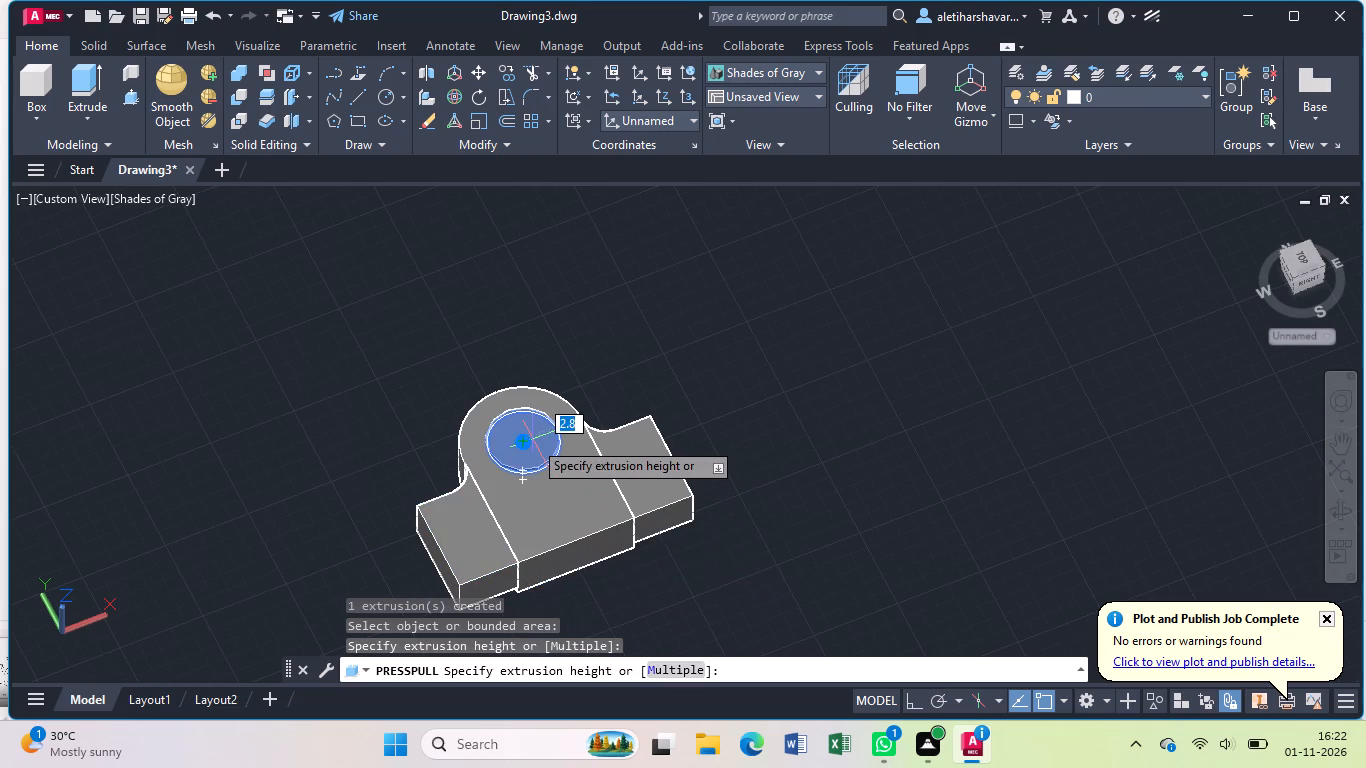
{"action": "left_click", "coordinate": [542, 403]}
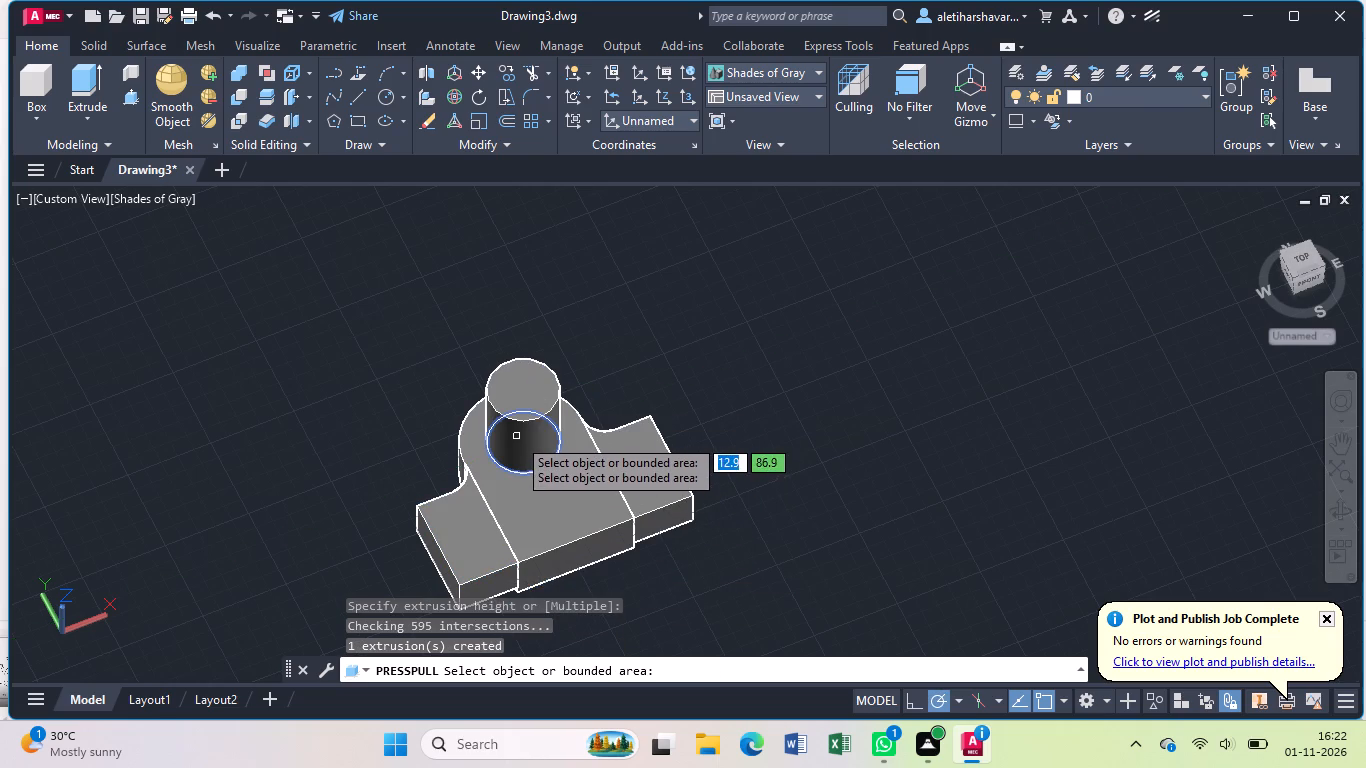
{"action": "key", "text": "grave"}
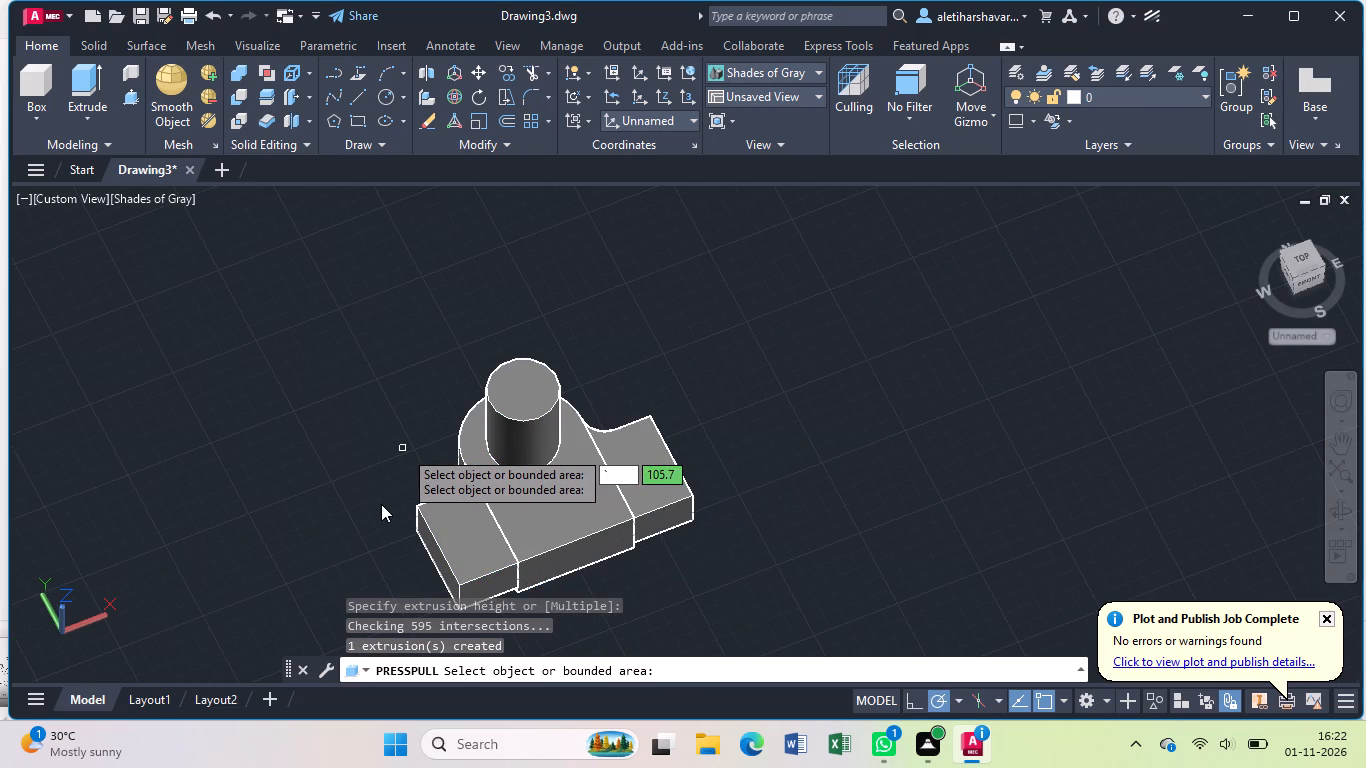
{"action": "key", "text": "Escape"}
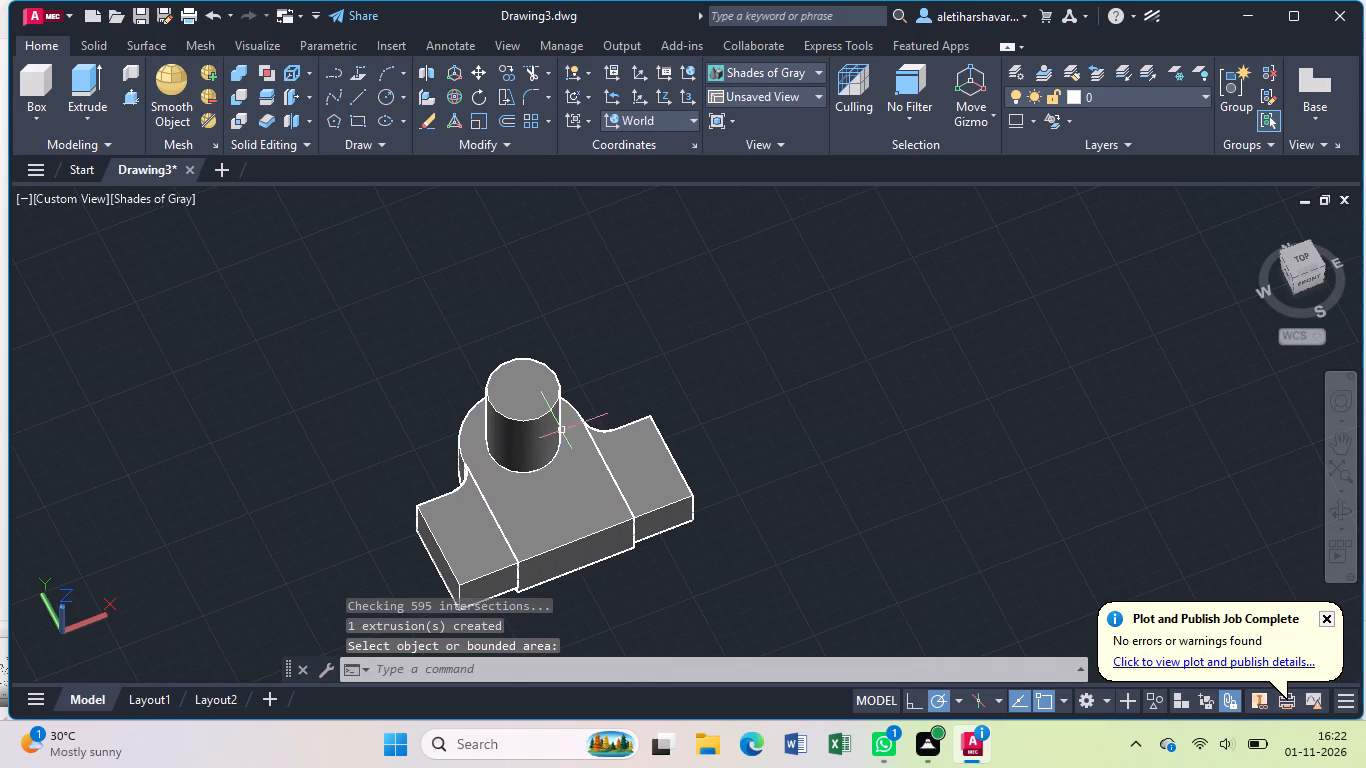
Move the cylinder up and away from the upright and delete it together with the circle covering the hole.
{"action": "left_click", "coordinate": [541, 413]}
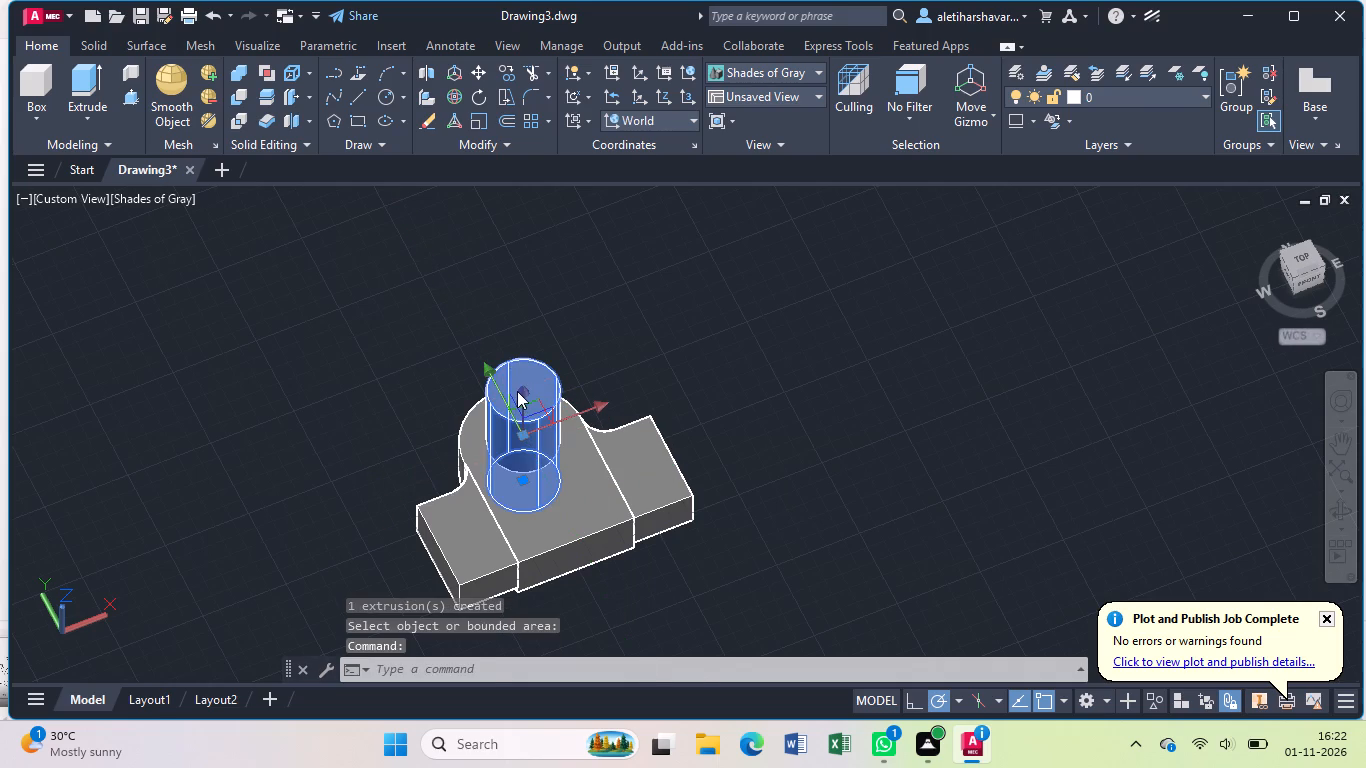
{"action": "left_click_drag", "start_coordinate": [517, 391], "coordinate": [524, 435]}
{"action": "left_click", "coordinate": [584, 312]}
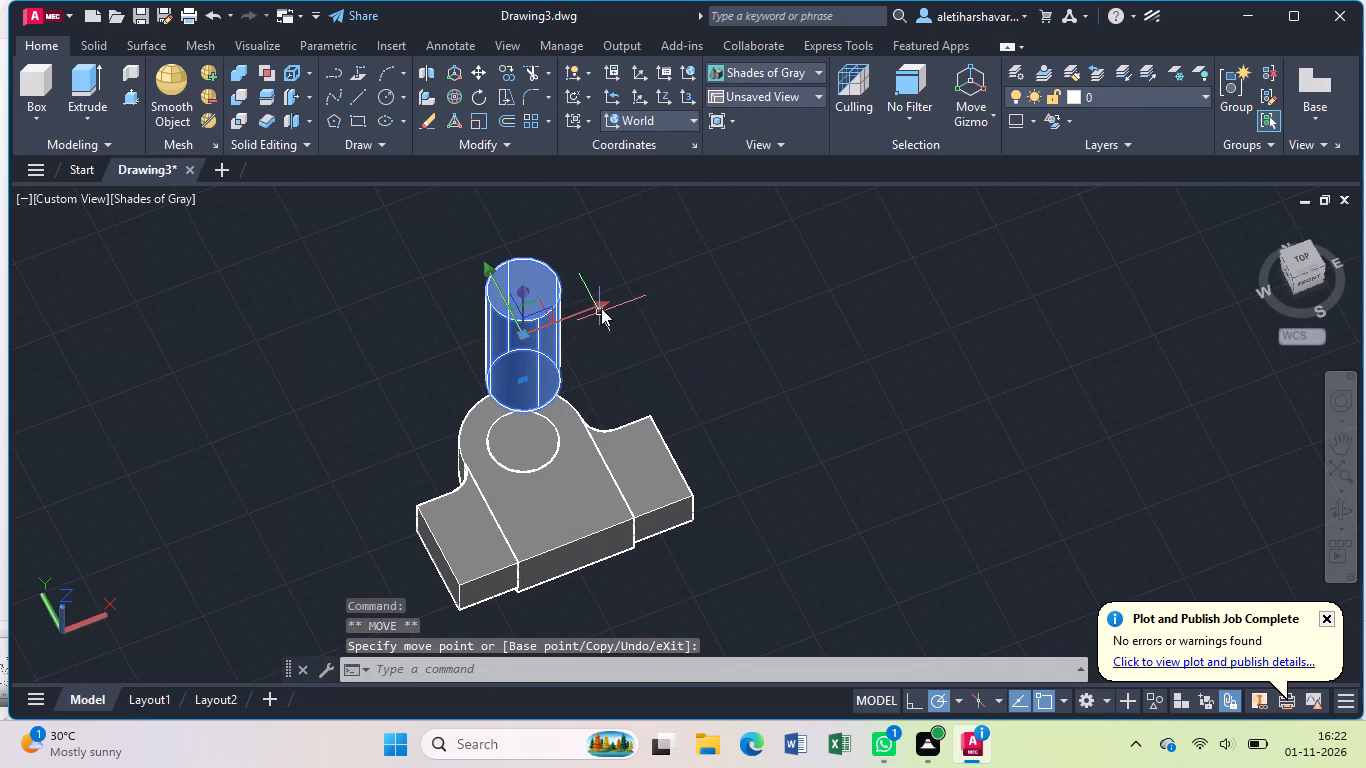
{"action": "left_click_drag", "start_coordinate": [601, 300], "coordinate": [524, 334]}
{"action": "left_click", "coordinate": [844, 360]}
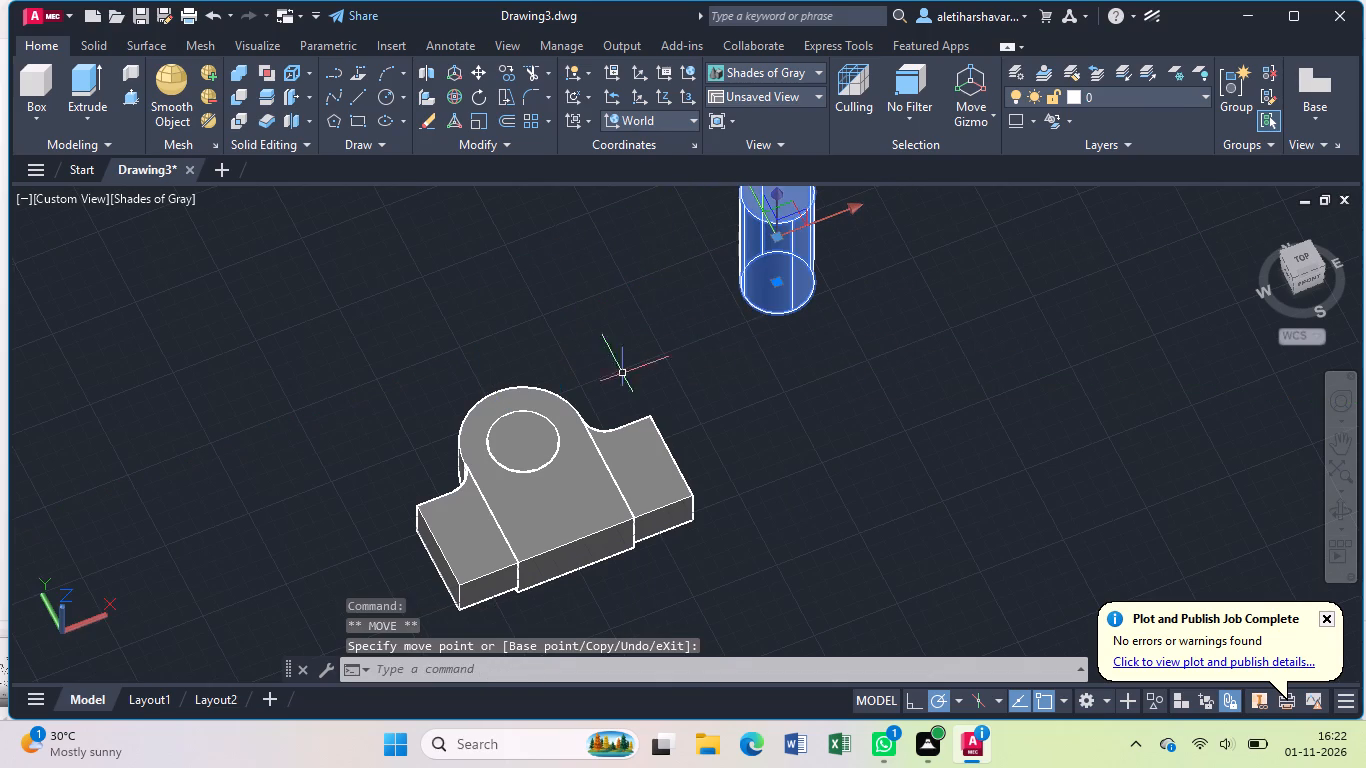
{"action": "left_click", "coordinate": [516, 451]}
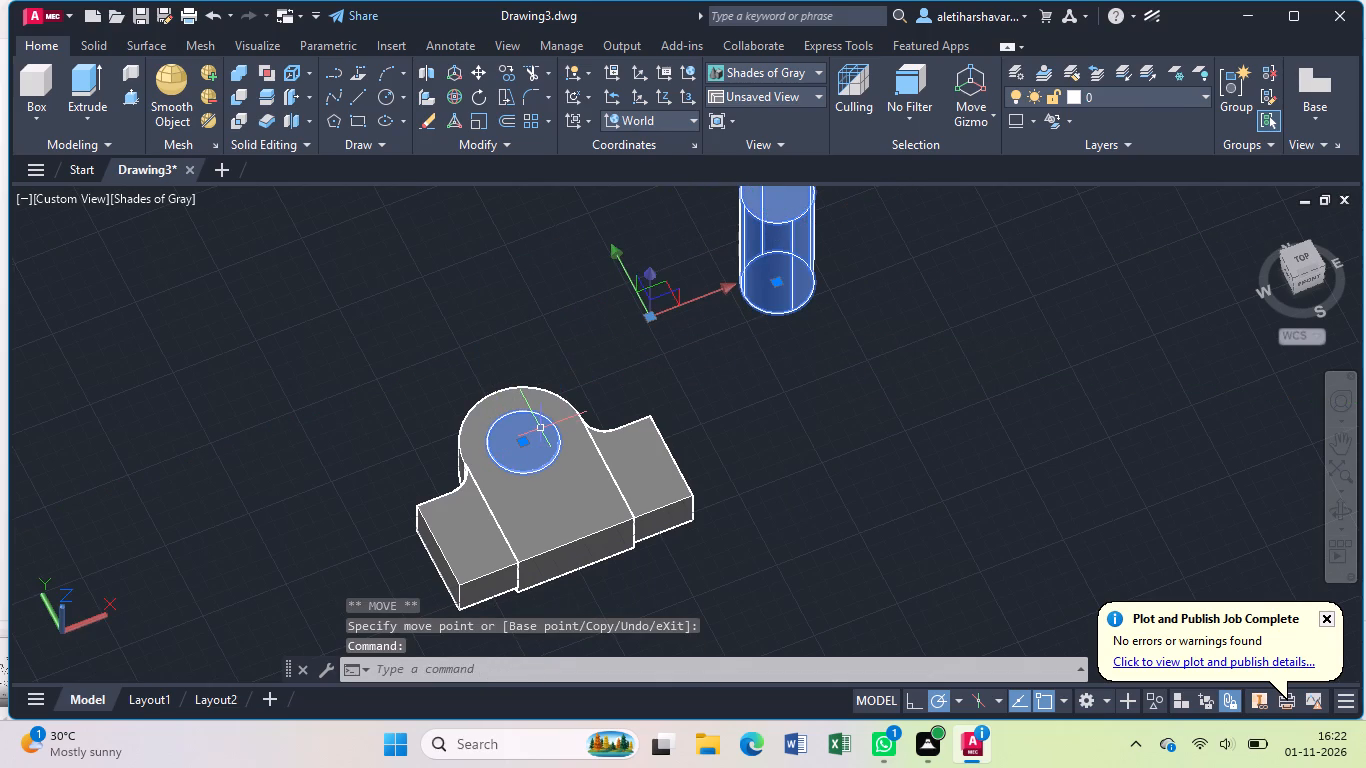
{"action": "key", "text": "Delete"}
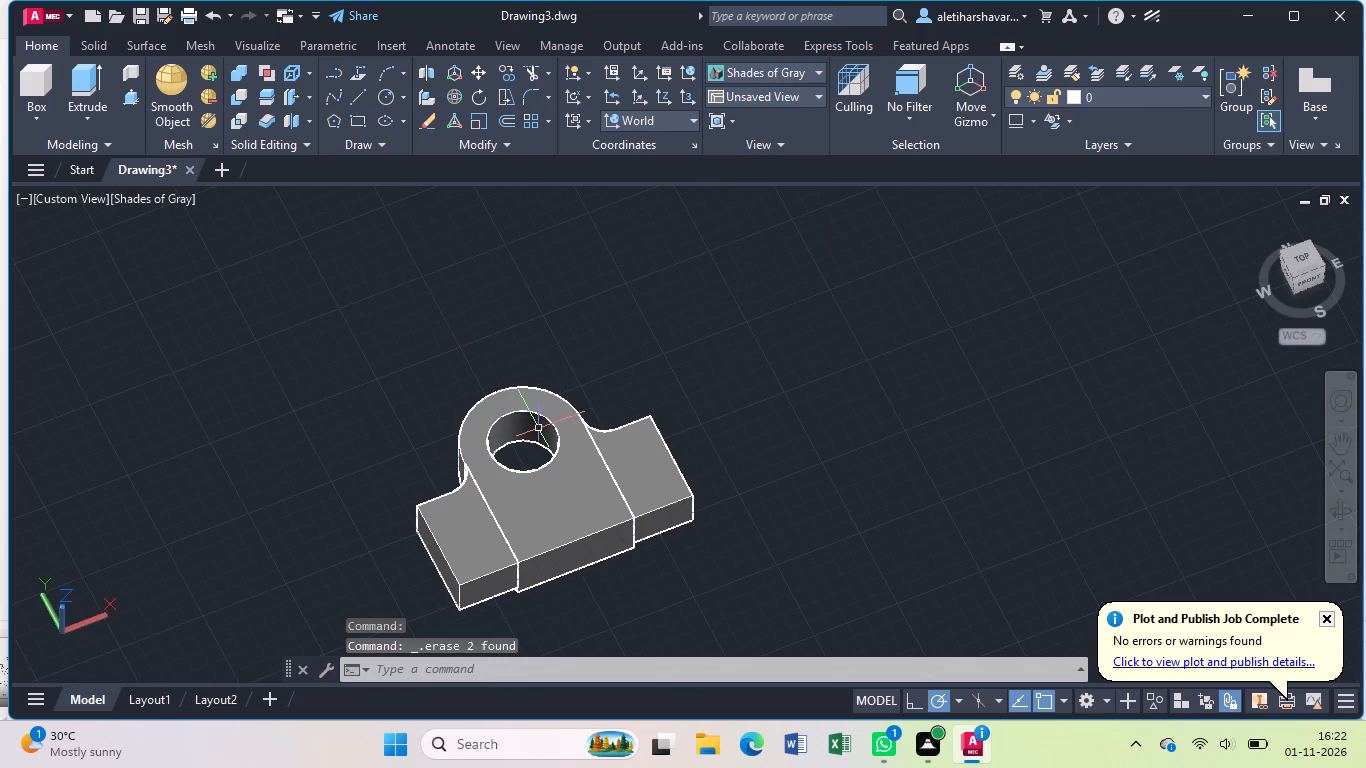
In the Top view, draw guide lines from the base's lower-left corner, 23 mm up and 15 mm to the right.
{"action": "scroll", "coordinate": [530, 423], "scroll_direction": "down", "scroll_amount": 2}
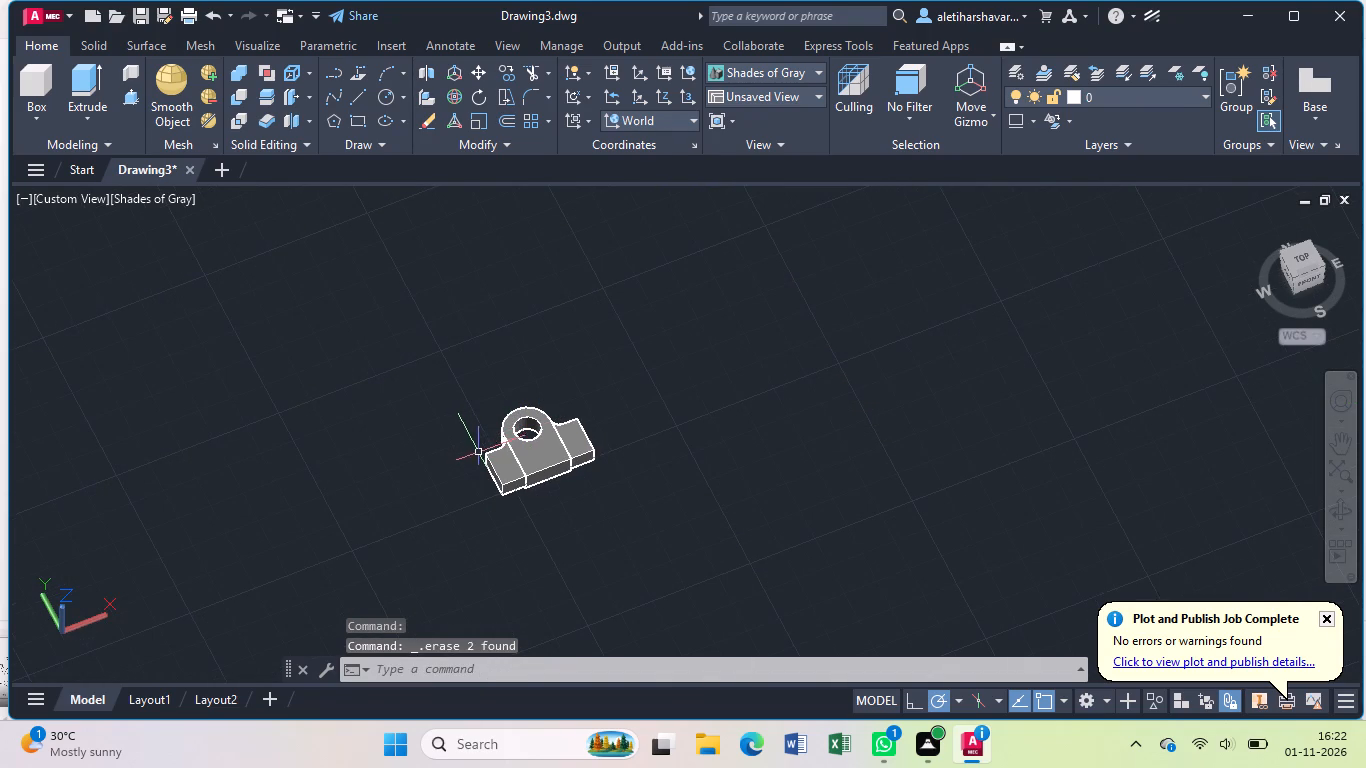
{"action": "left_click", "coordinate": [88, 192]}
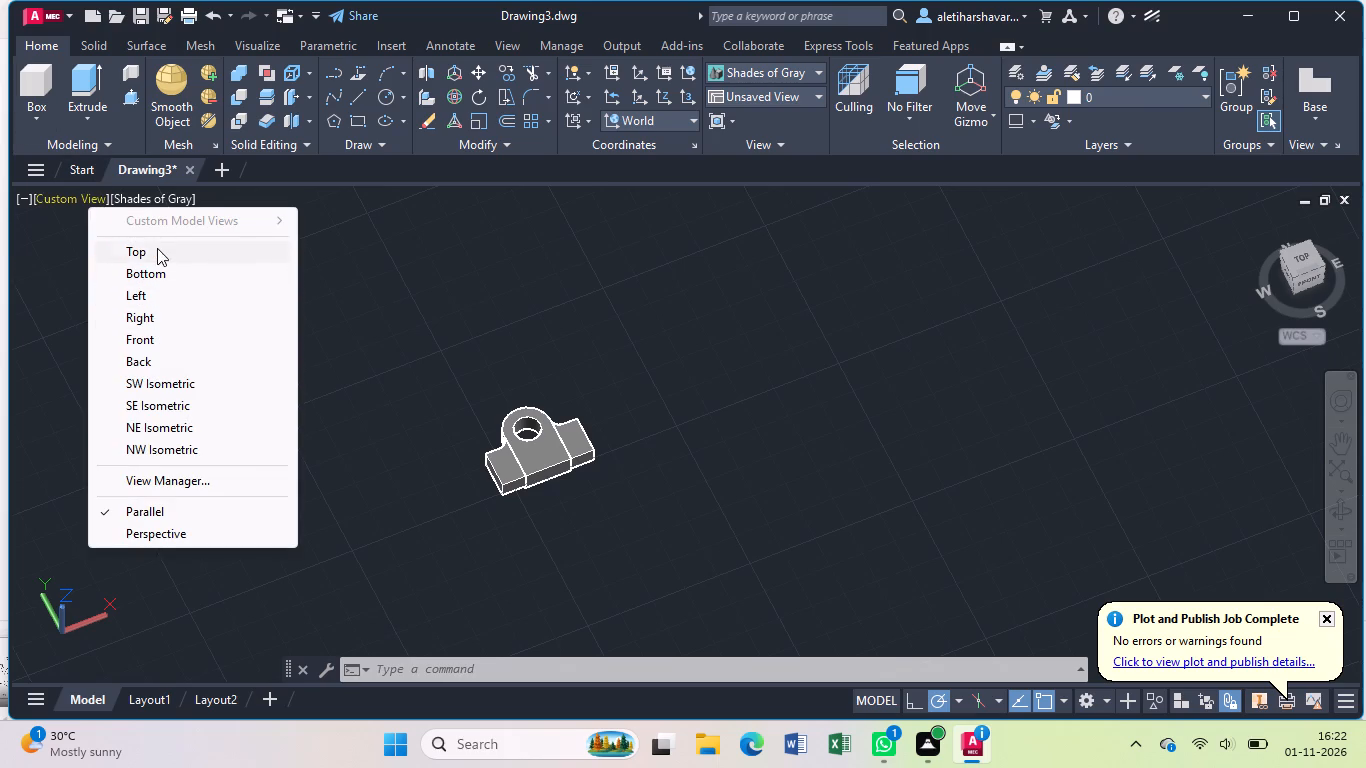
{"action": "left_click", "coordinate": [157, 247]}
{"action": "scroll", "coordinate": [466, 452], "scroll_direction": "down", "scroll_amount": 1}
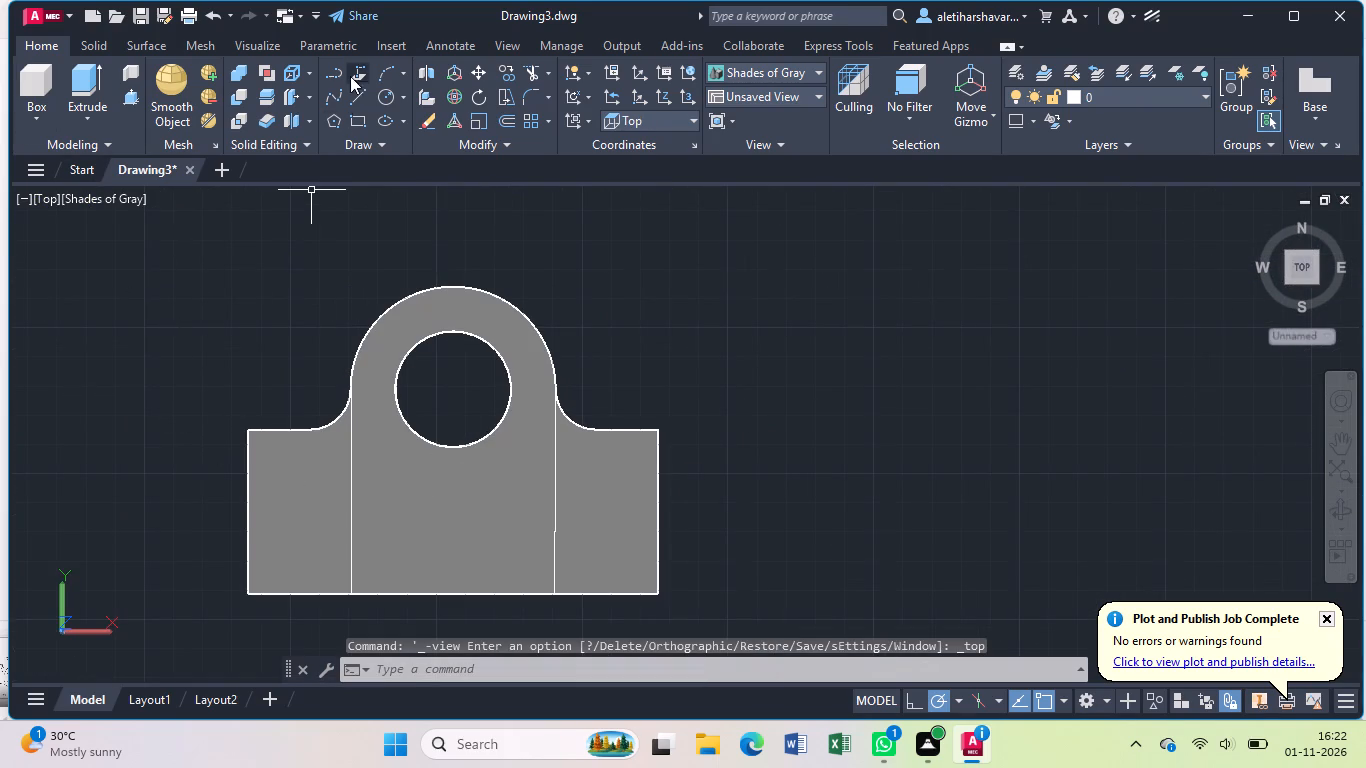
{"action": "left_click", "coordinate": [350, 96]}
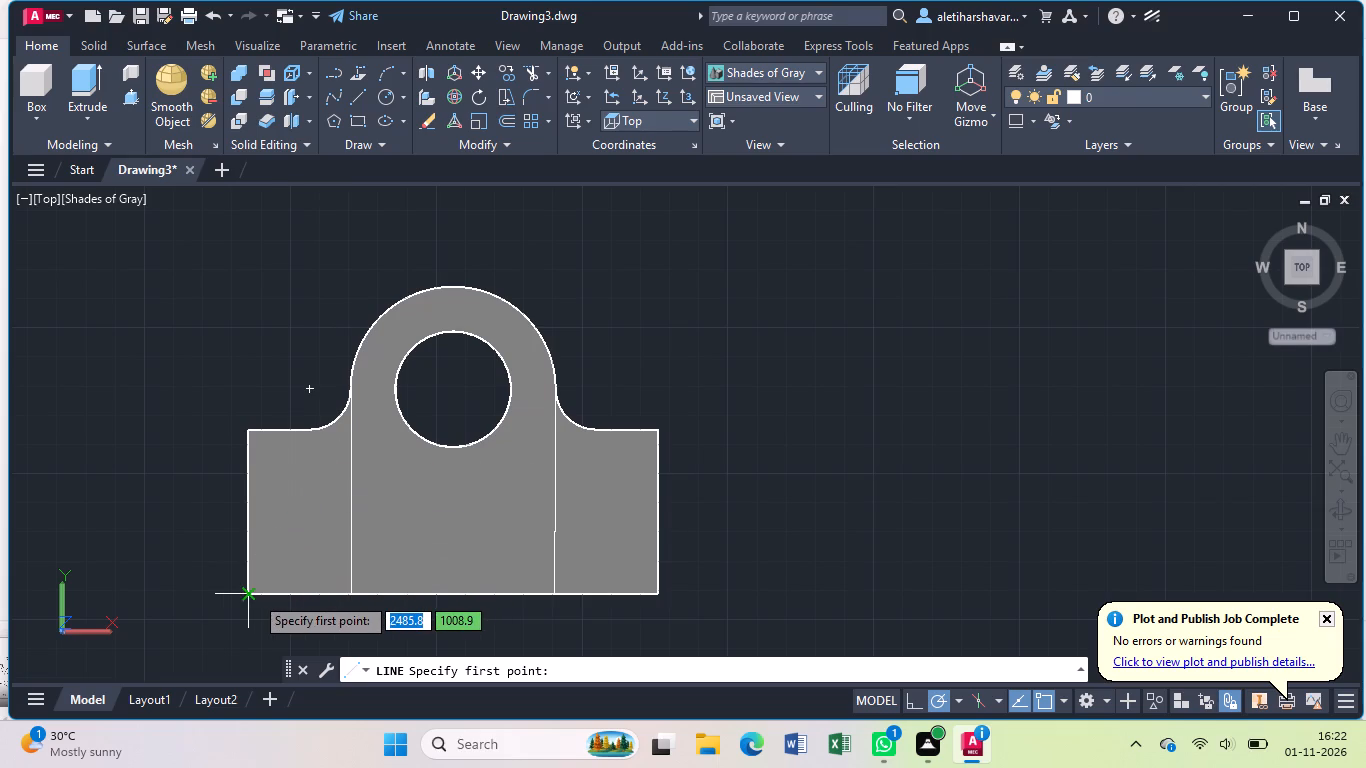
{"action": "left_click", "coordinate": [255, 592]}
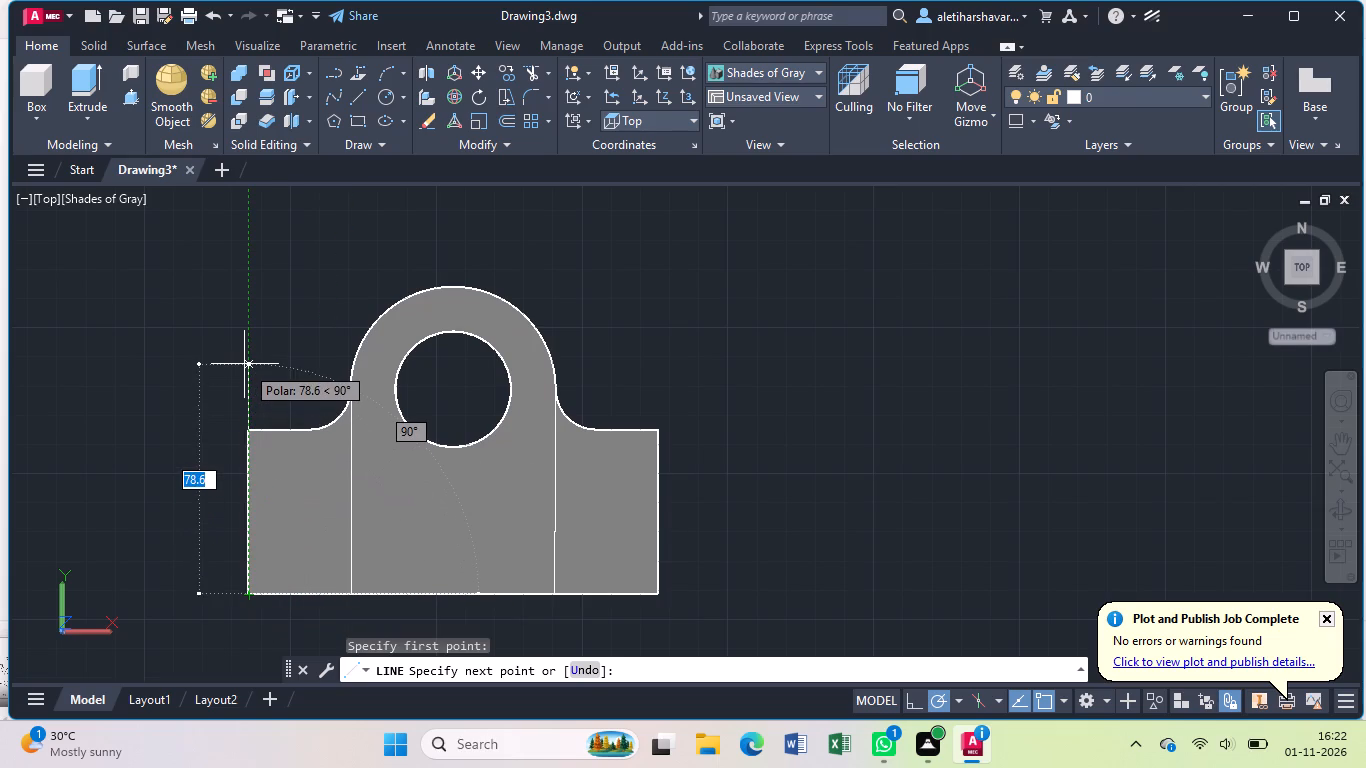
{"action": "type", "text": "23"}
{"action": "key", "text": "Return"}
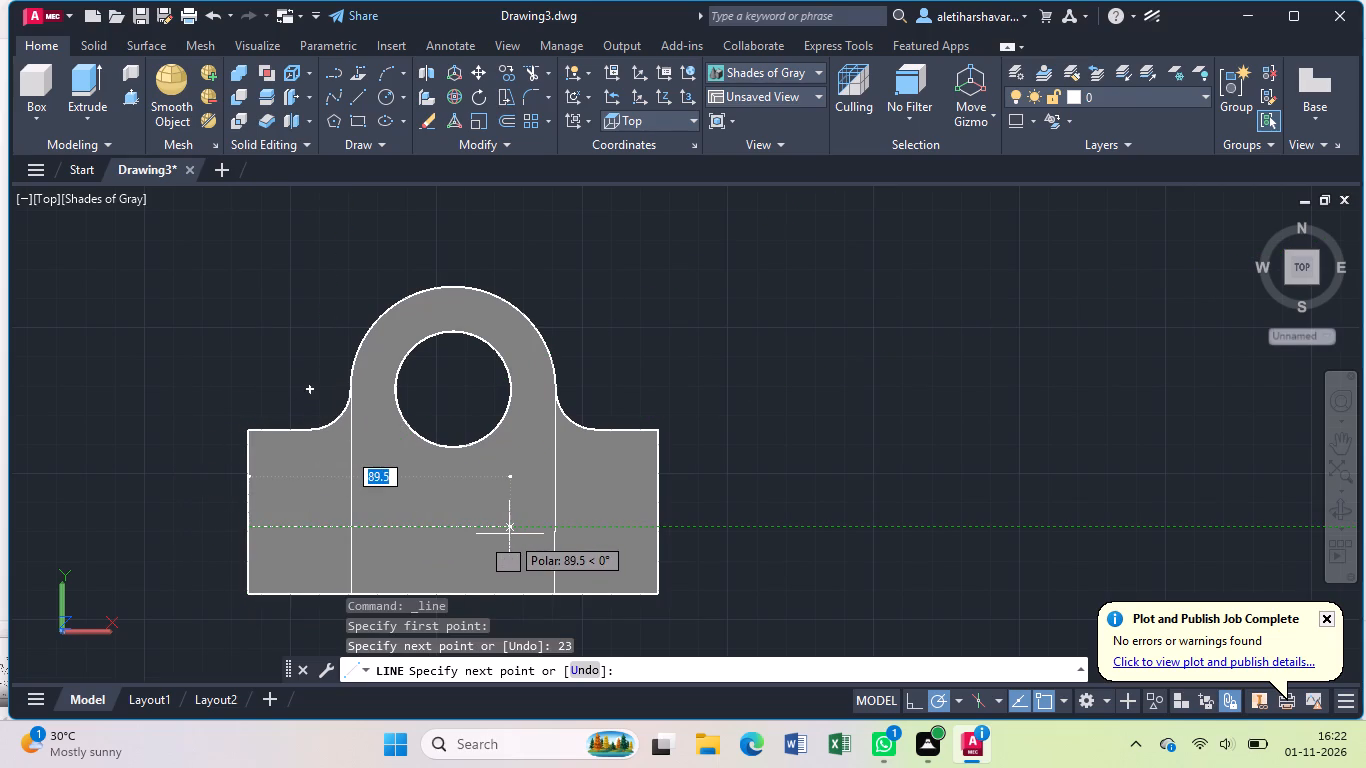
{"action": "type", "text": "15"}
{"action": "key", "text": "Return"}
{"action": "key", "text": "Escape"}
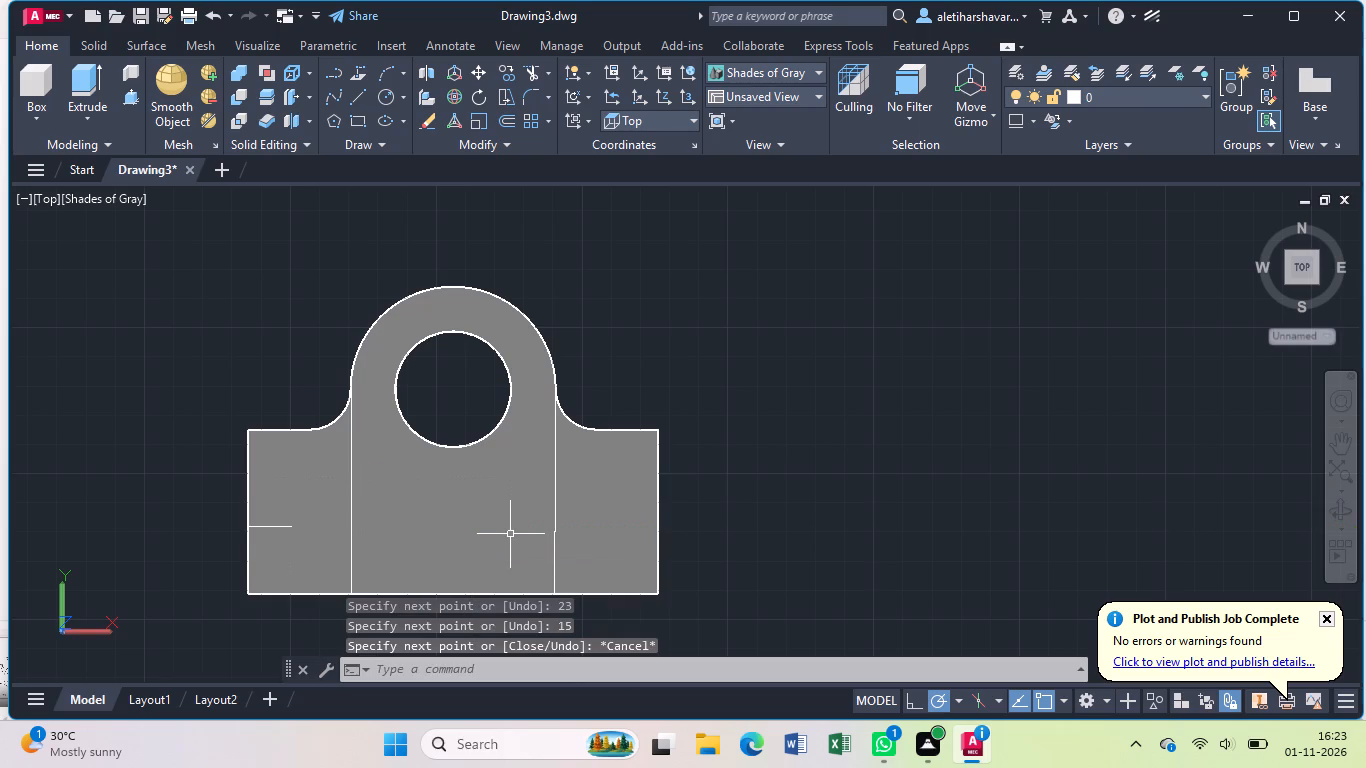
Draw a circle of radius 5 mm centred on the free end of the 15 mm guide line.
{"action": "key", "text": "c"}
{"action": "key", "text": "Return"}
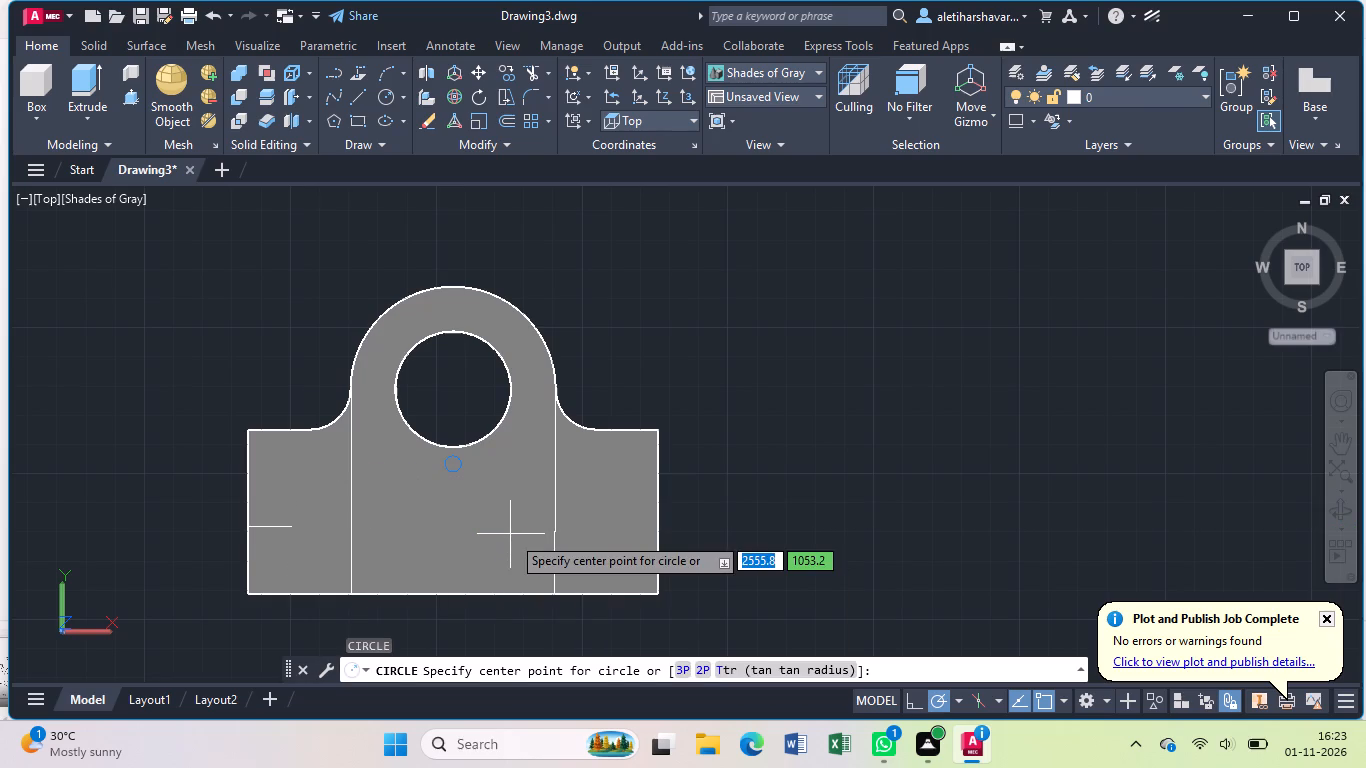
{"action": "left_click", "coordinate": [287, 526]}
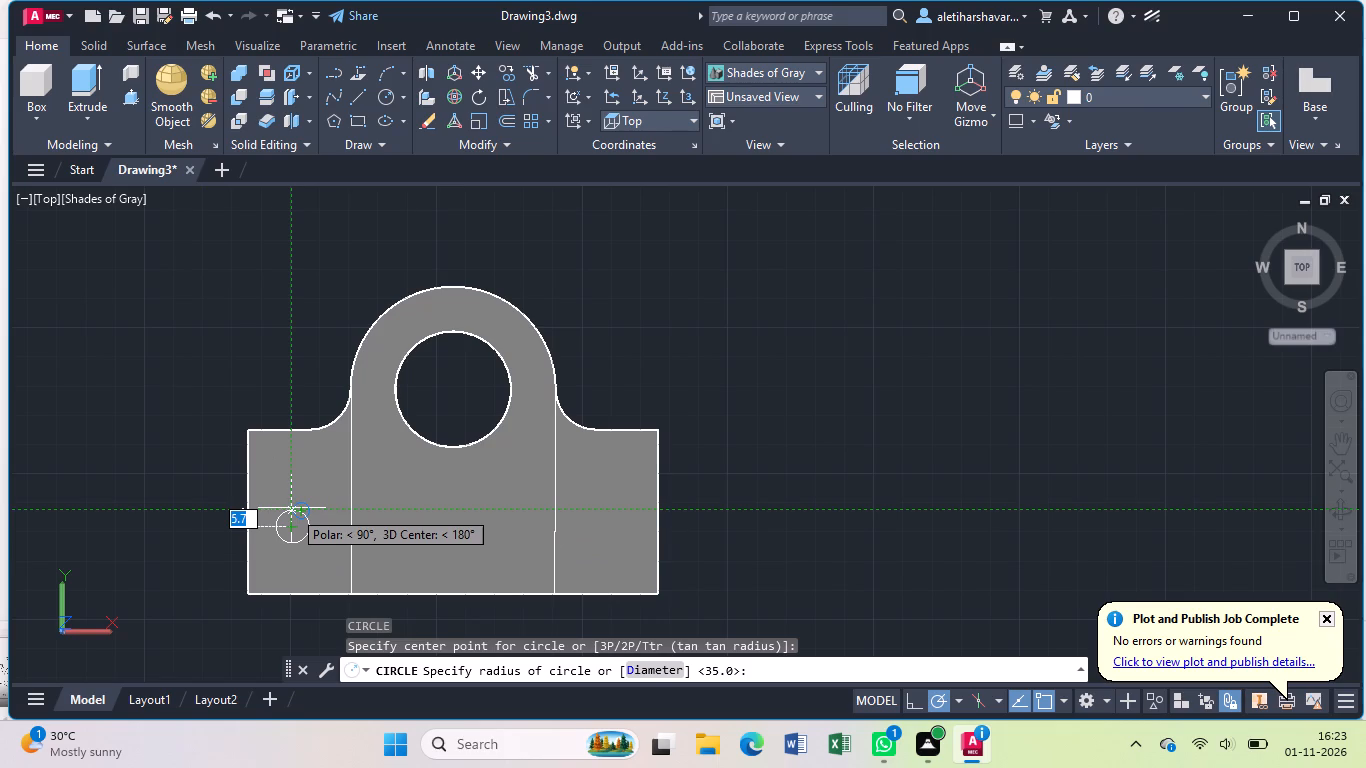
{"action": "key", "text": "1"}
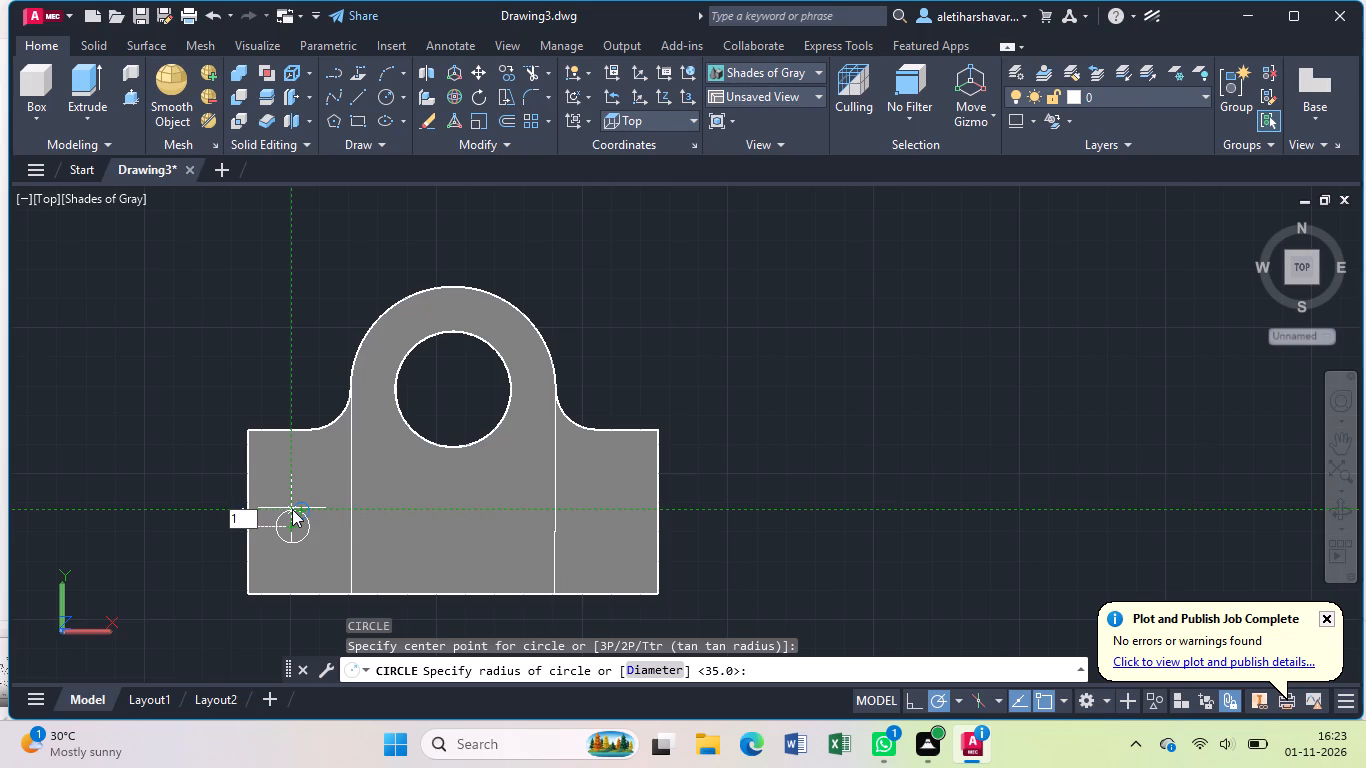
{"action": "key", "text": "o"}
{"action": "key", "text": "Return"}
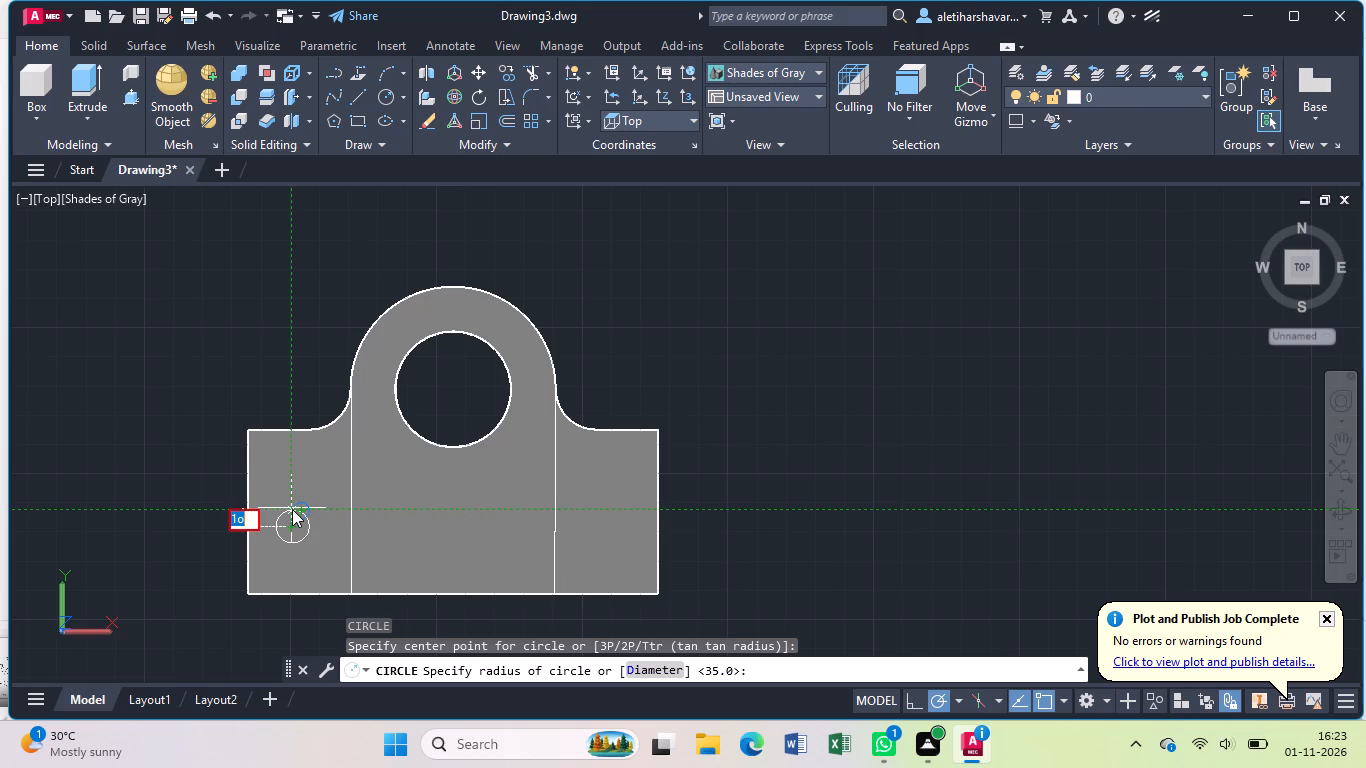
{"action": "key", "text": "BackSpace"}
{"action": "key", "text": "5"}
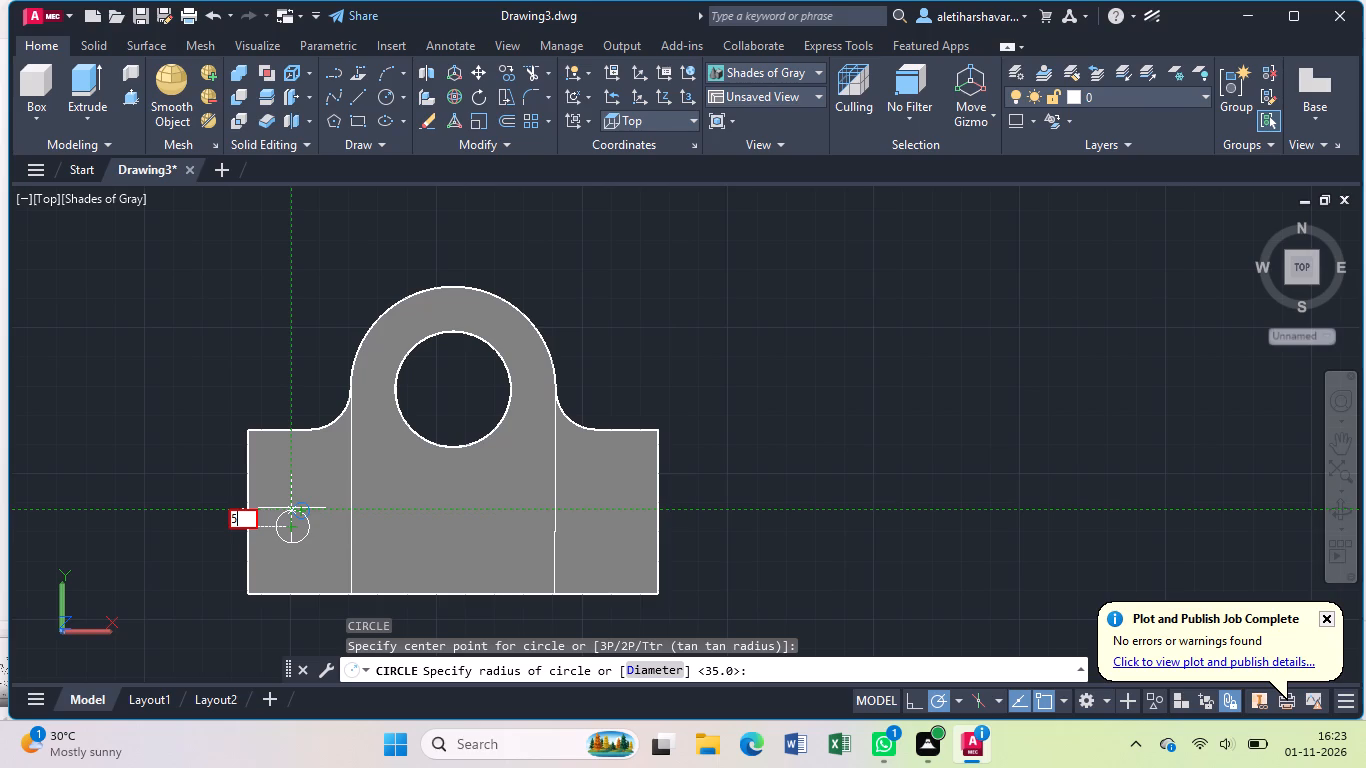
{"action": "key", "text": "Return"}
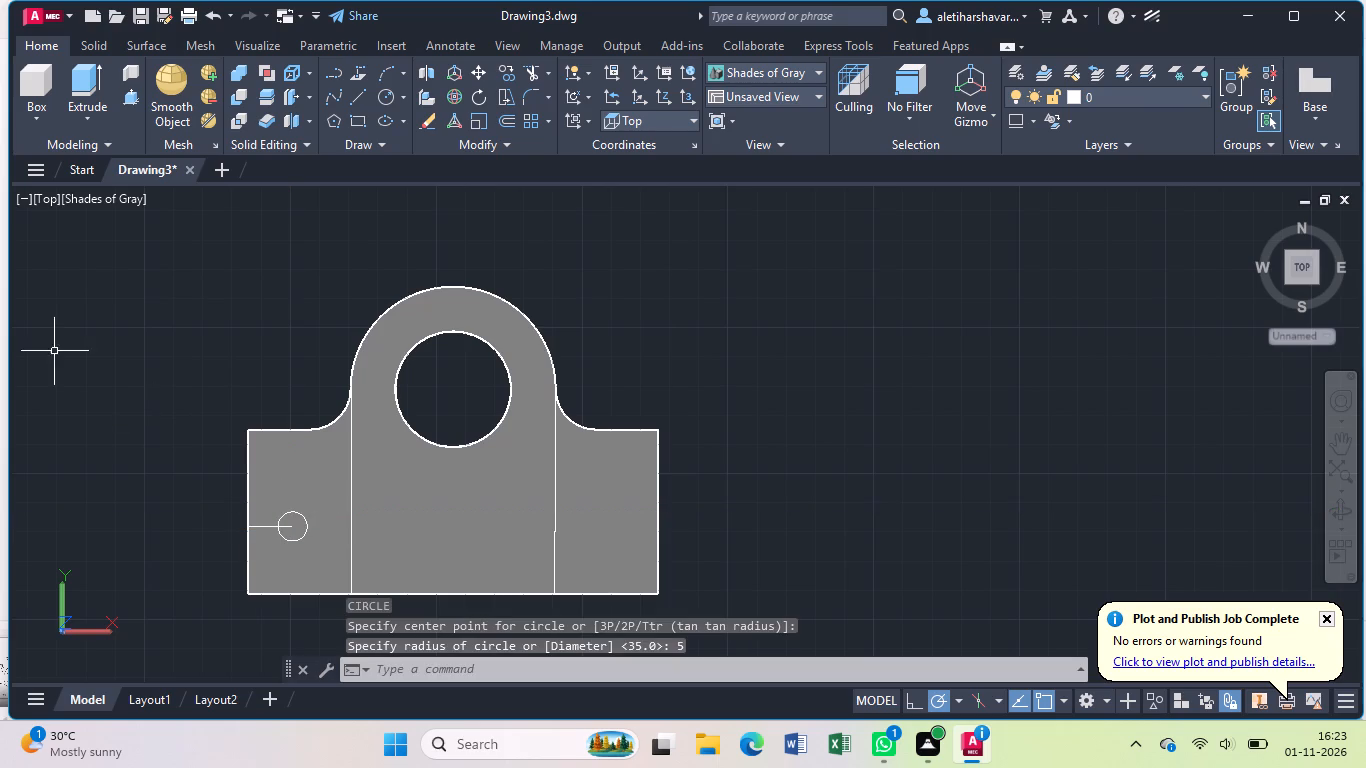
Delete the 15 mm horizontal guide line leading to the small circle.
{"action": "left_click", "coordinate": [272, 529]}
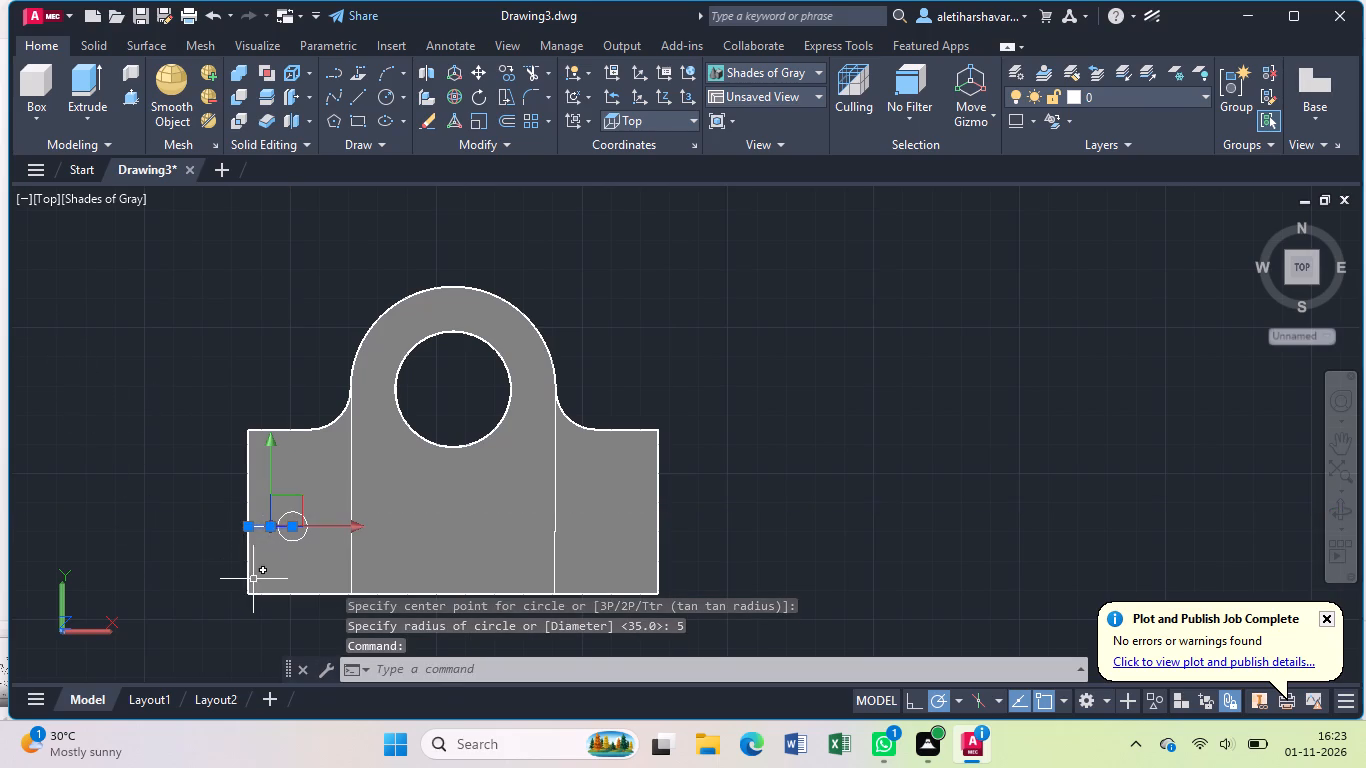
{"action": "left_click", "coordinate": [248, 581]}
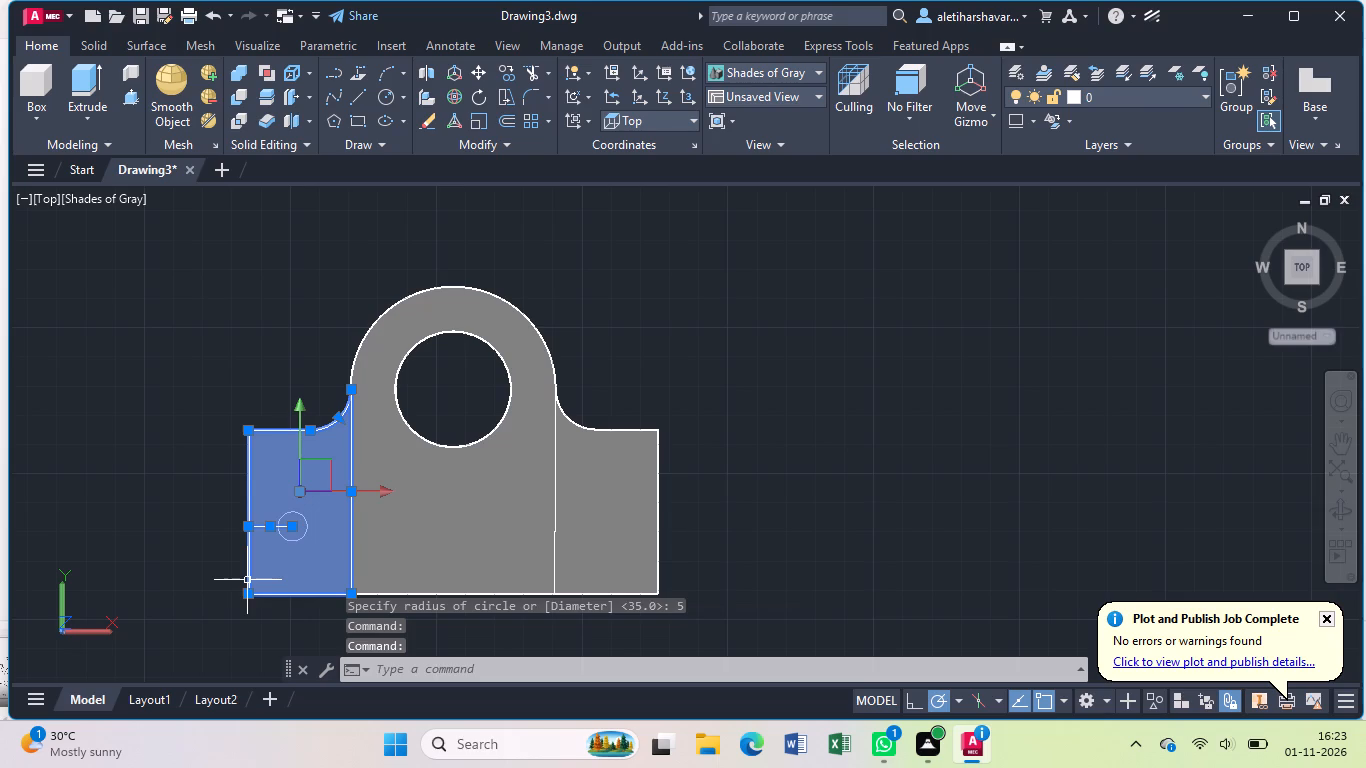
{"action": "key", "text": "Escape"}
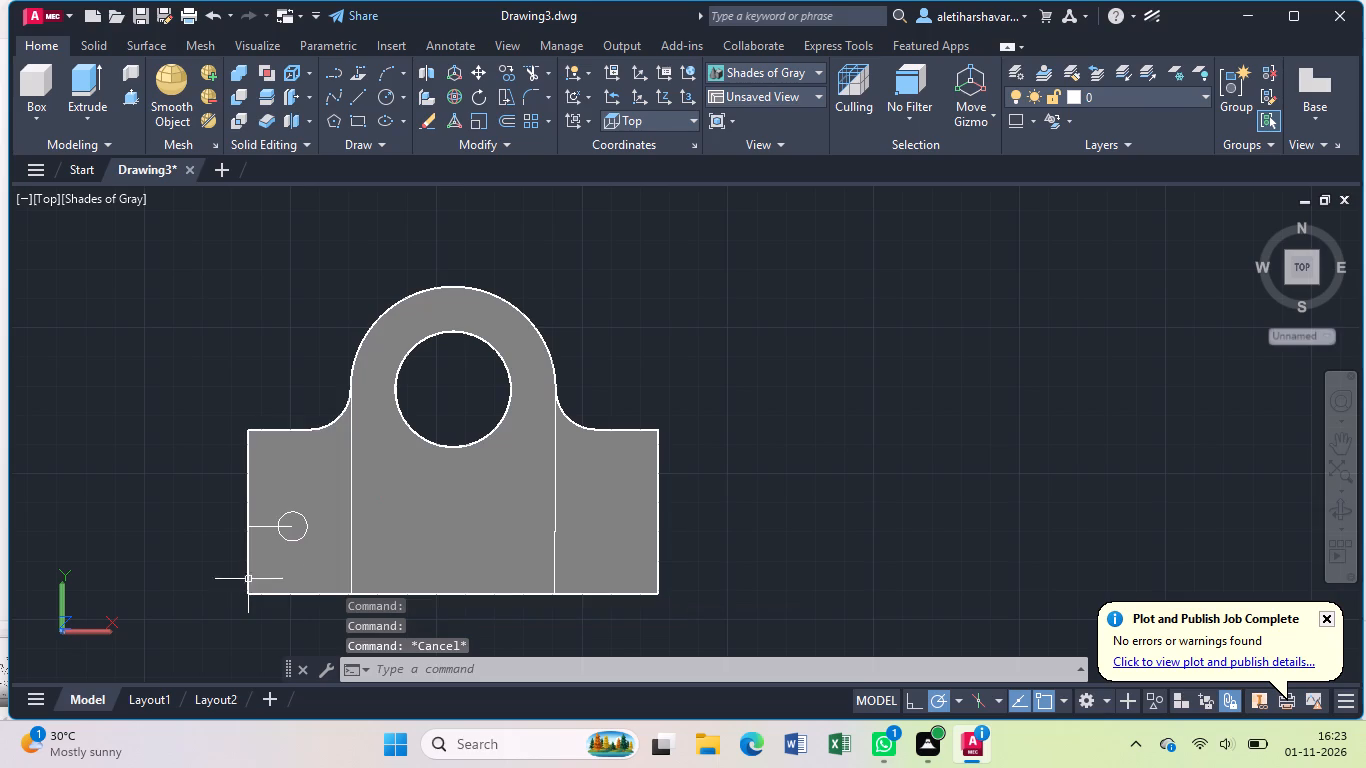
{"action": "left_click", "coordinate": [267, 530]}
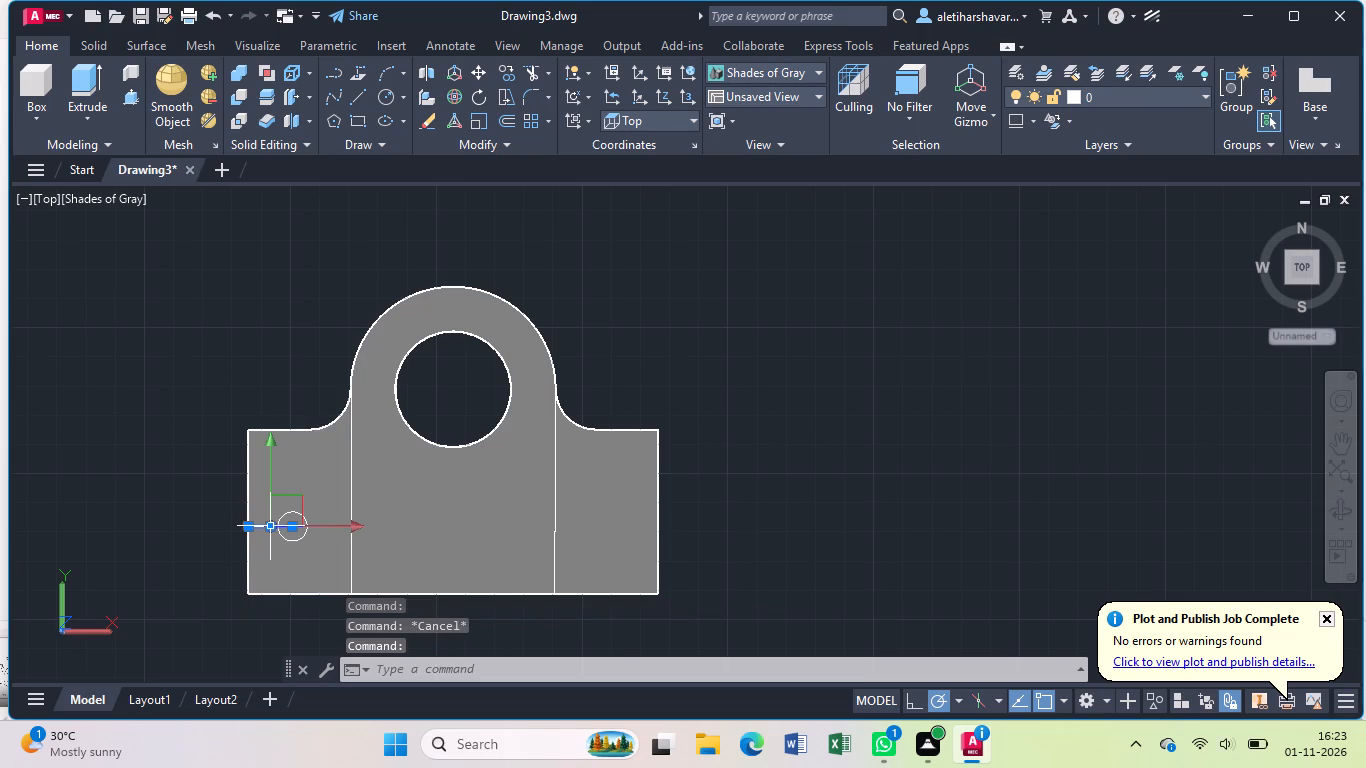
{"action": "key", "text": "Delete"}
Draw guide lines from the base's lower-right corner, 23 mm up and 15 mm to the left.
{"action": "key", "text": "l"}
{"action": "key", "text": "Return"}
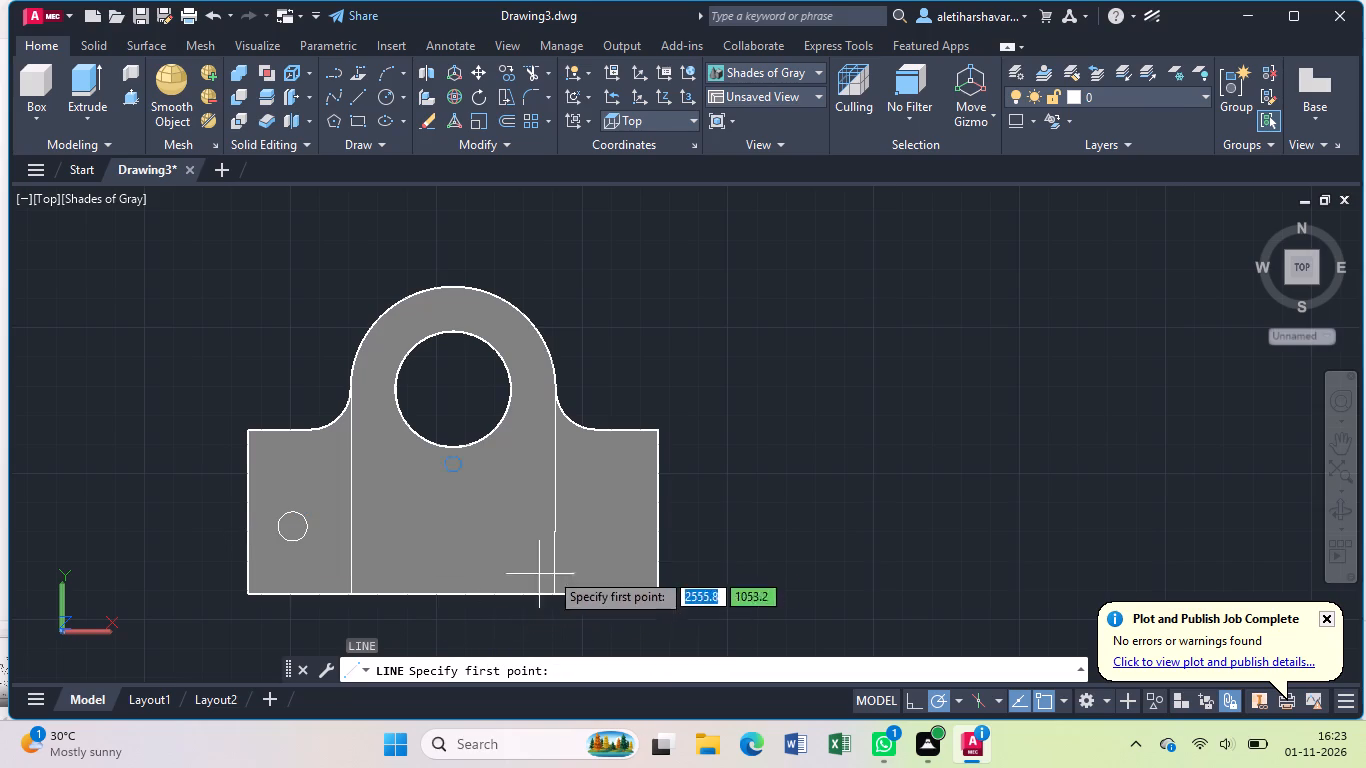
{"action": "left_click", "coordinate": [659, 594]}
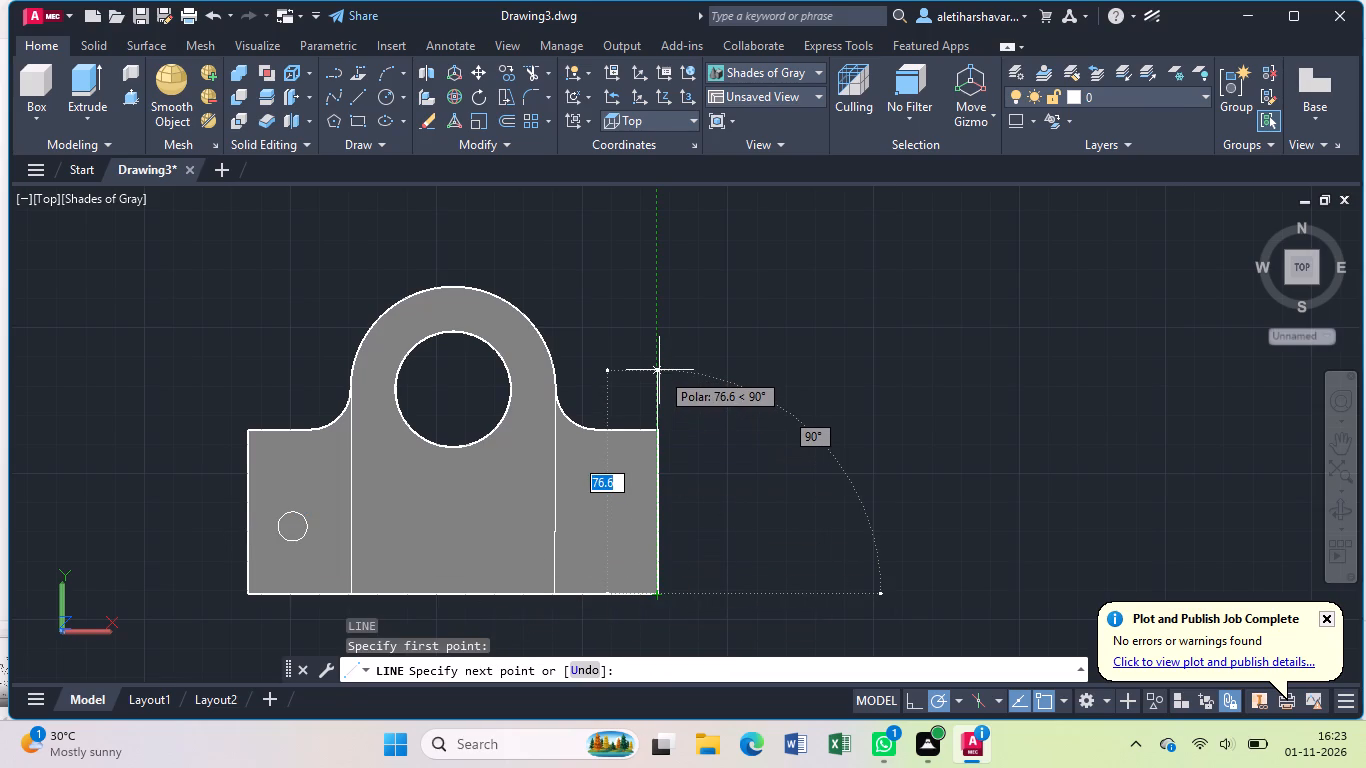
{"action": "key", "text": "1"}
{"action": "key", "text": "5"}
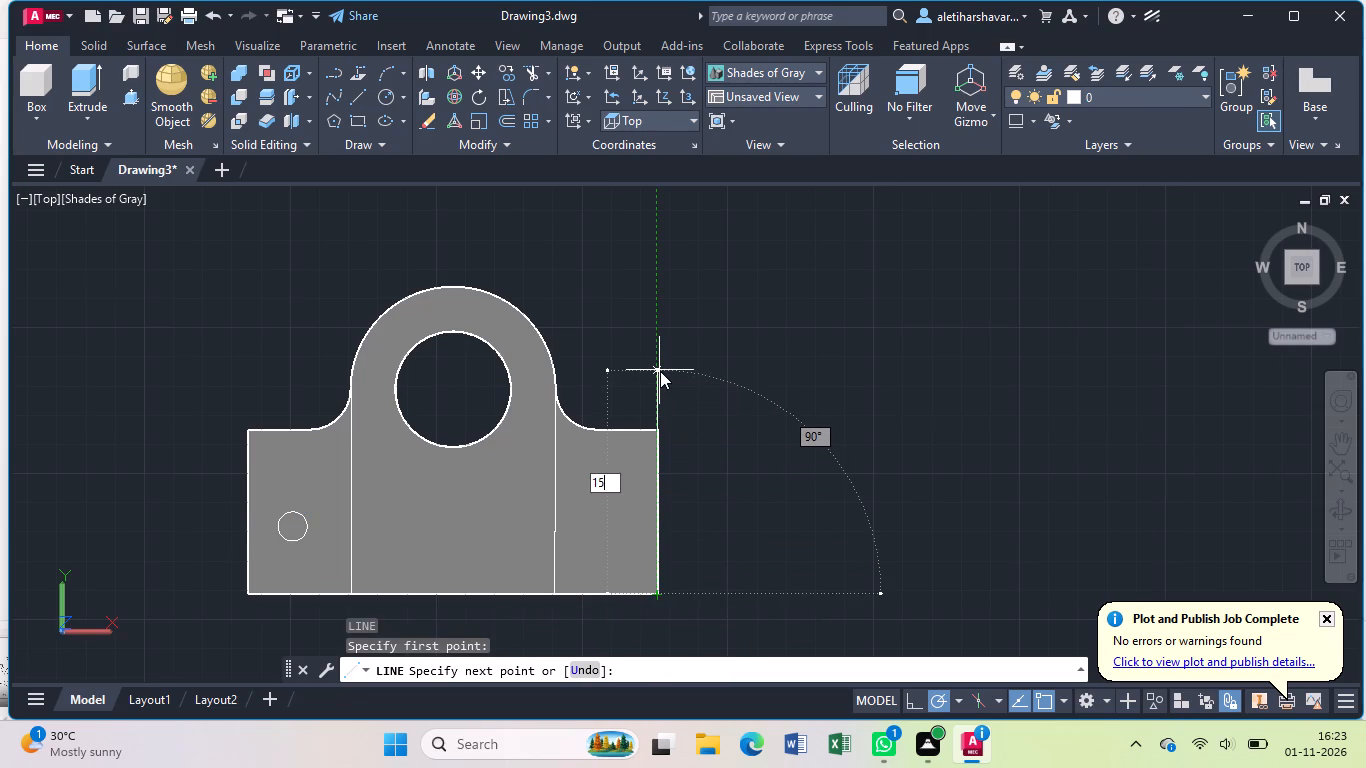
{"action": "key", "text": "BackSpace"}
{"action": "key", "text": "BackSpace"}
{"action": "type", "text": "23"}
{"action": "key", "text": "Return"}
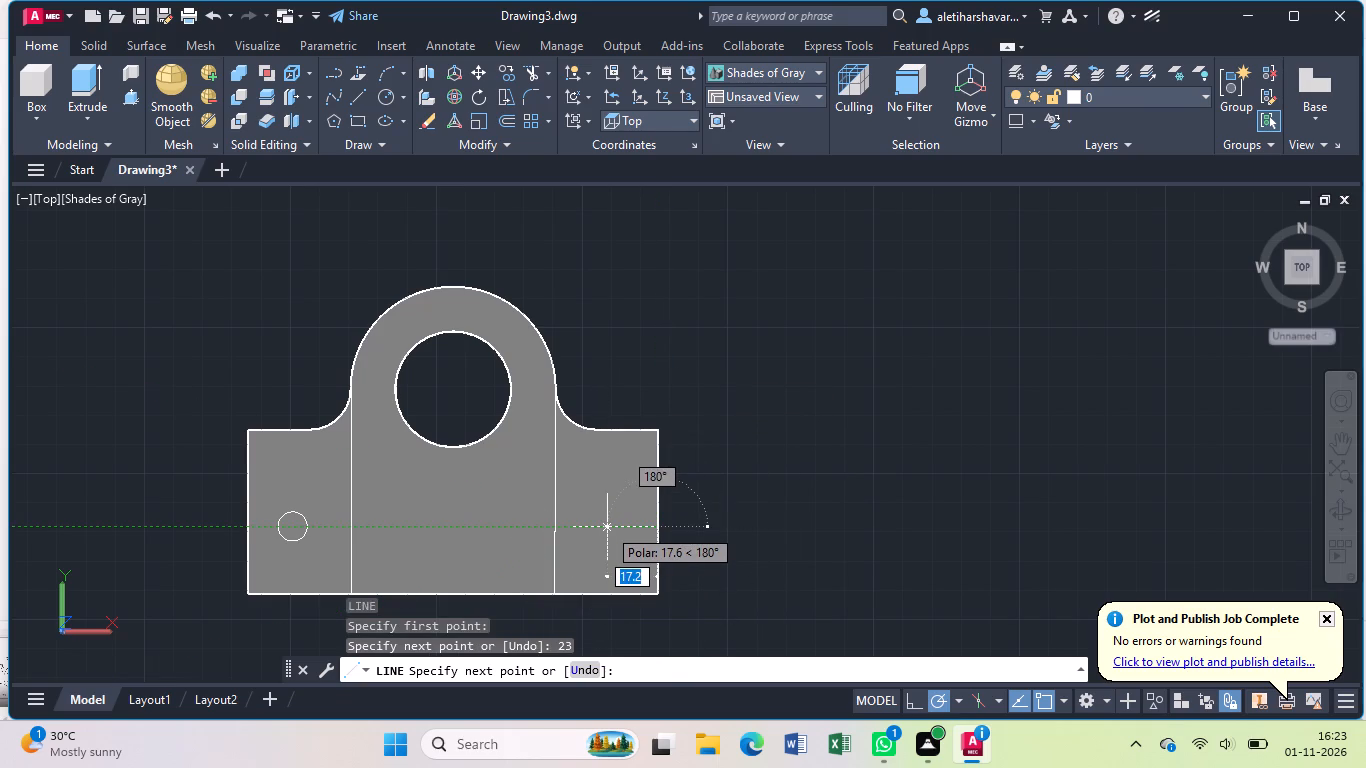
{"action": "key", "text": "1"}
{"action": "key", "text": "5"}
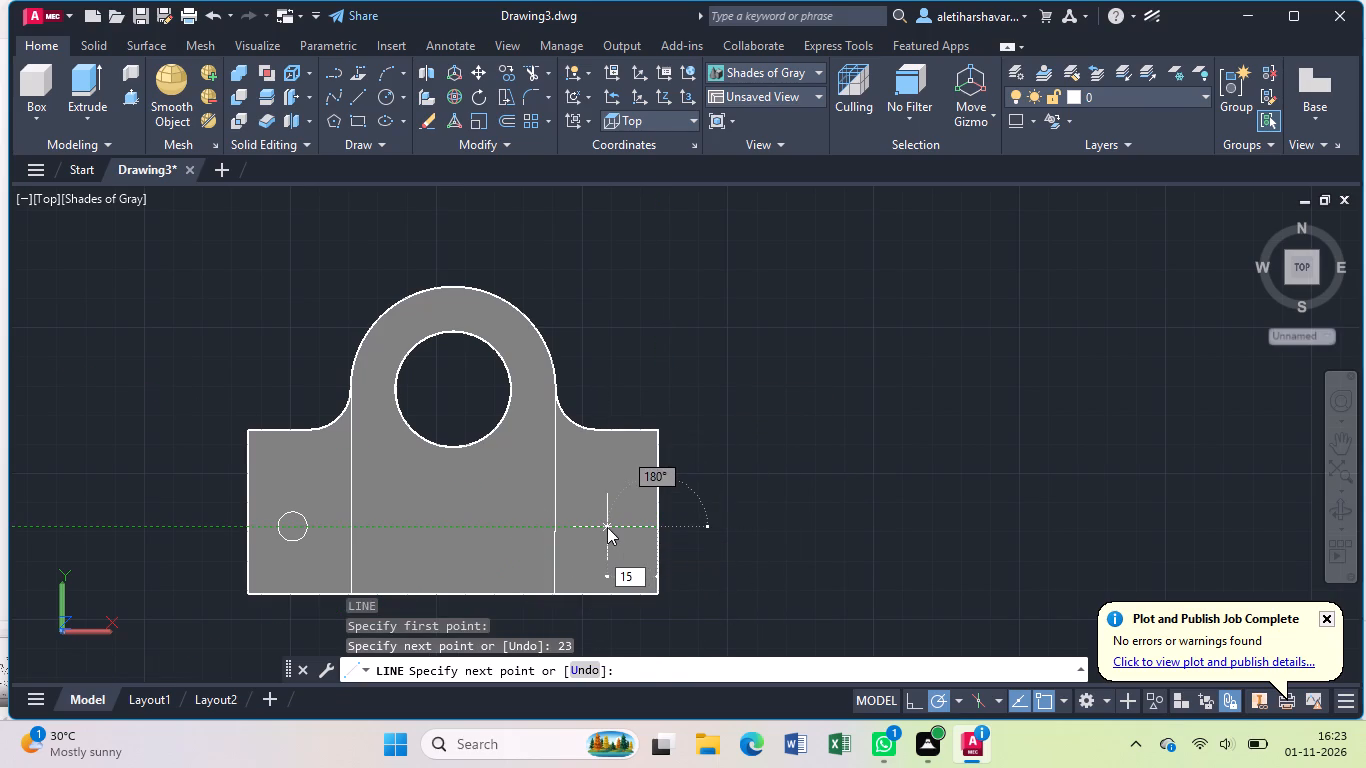
{"action": "key", "text": "Return"}
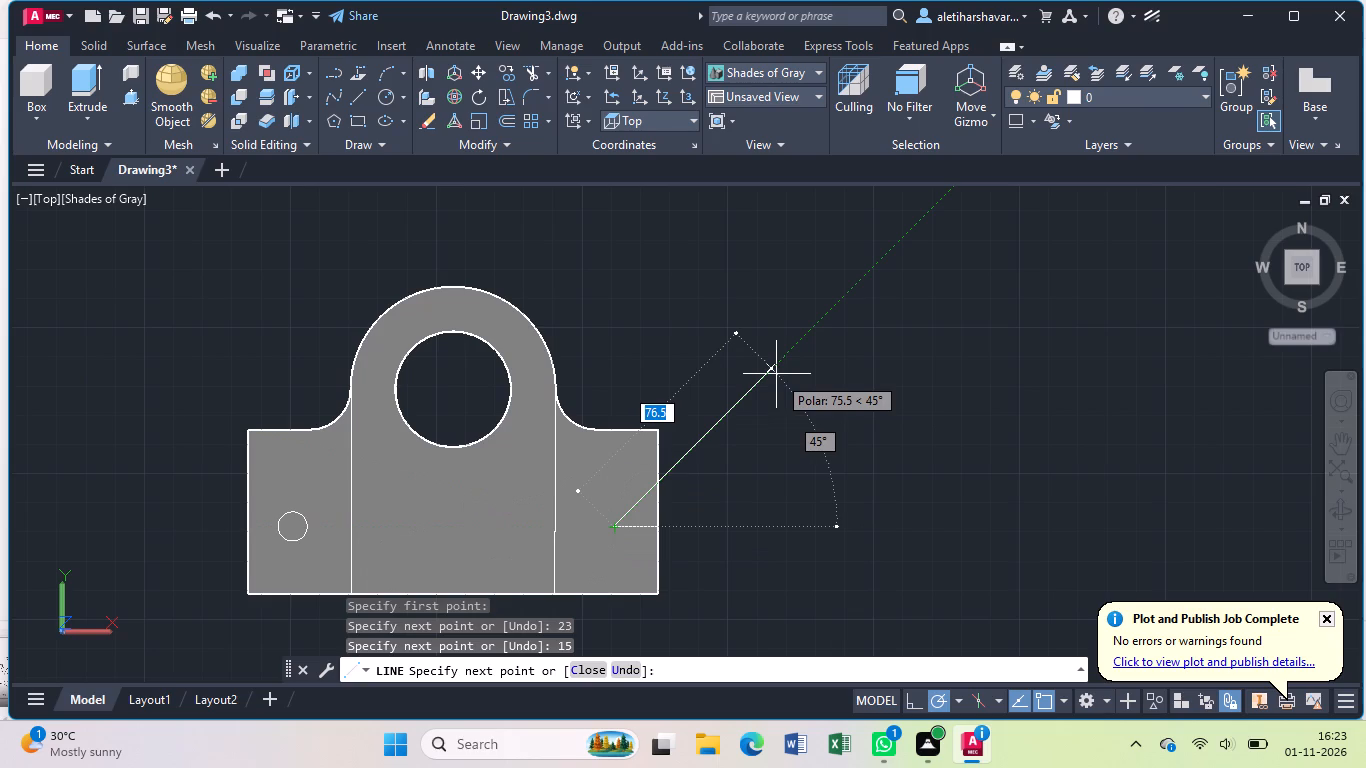
{"action": "key", "text": "Escape"}
Draw a circle of radius 5 mm centred on the free end of the new 15 mm guide line.
{"action": "key", "text": "c"}
{"action": "key", "text": "Return"}
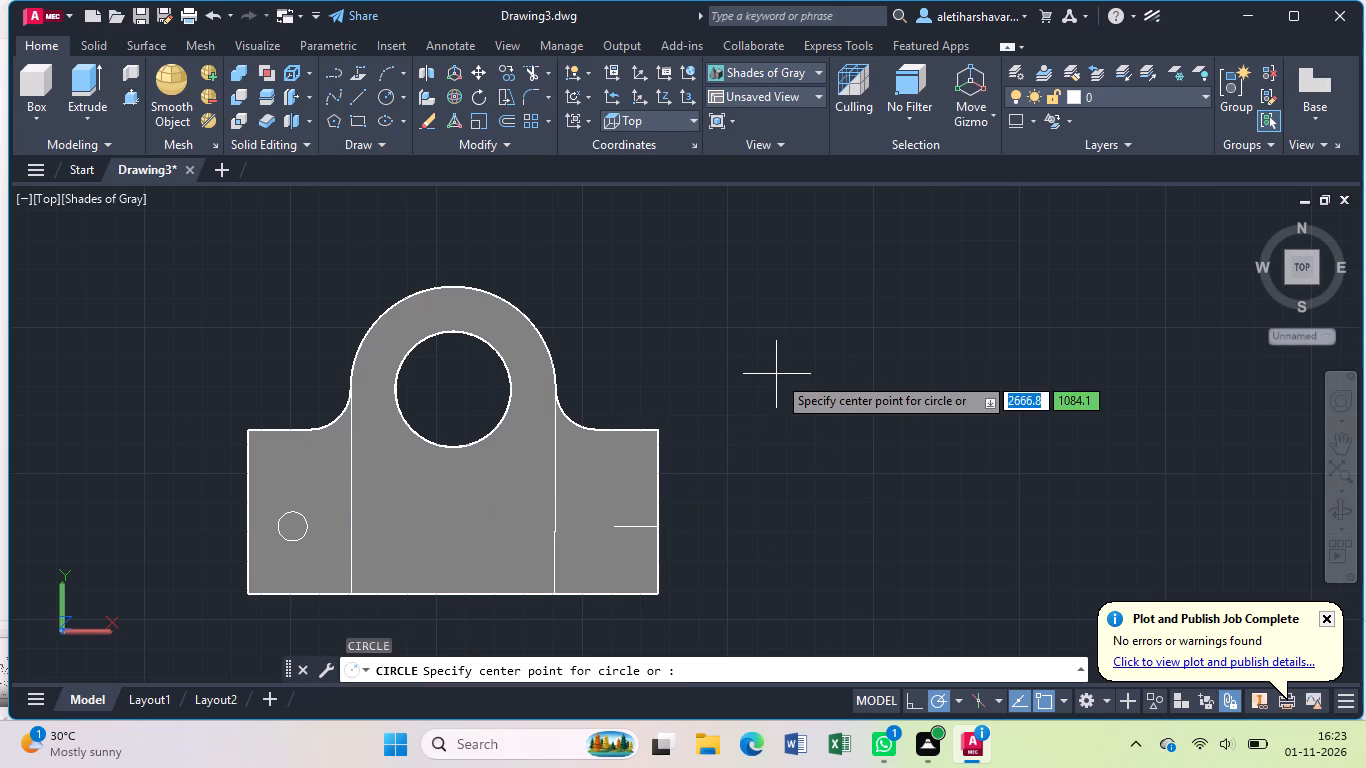
{"action": "left_click", "coordinate": [614, 531]}
{"action": "key", "text": "5"}
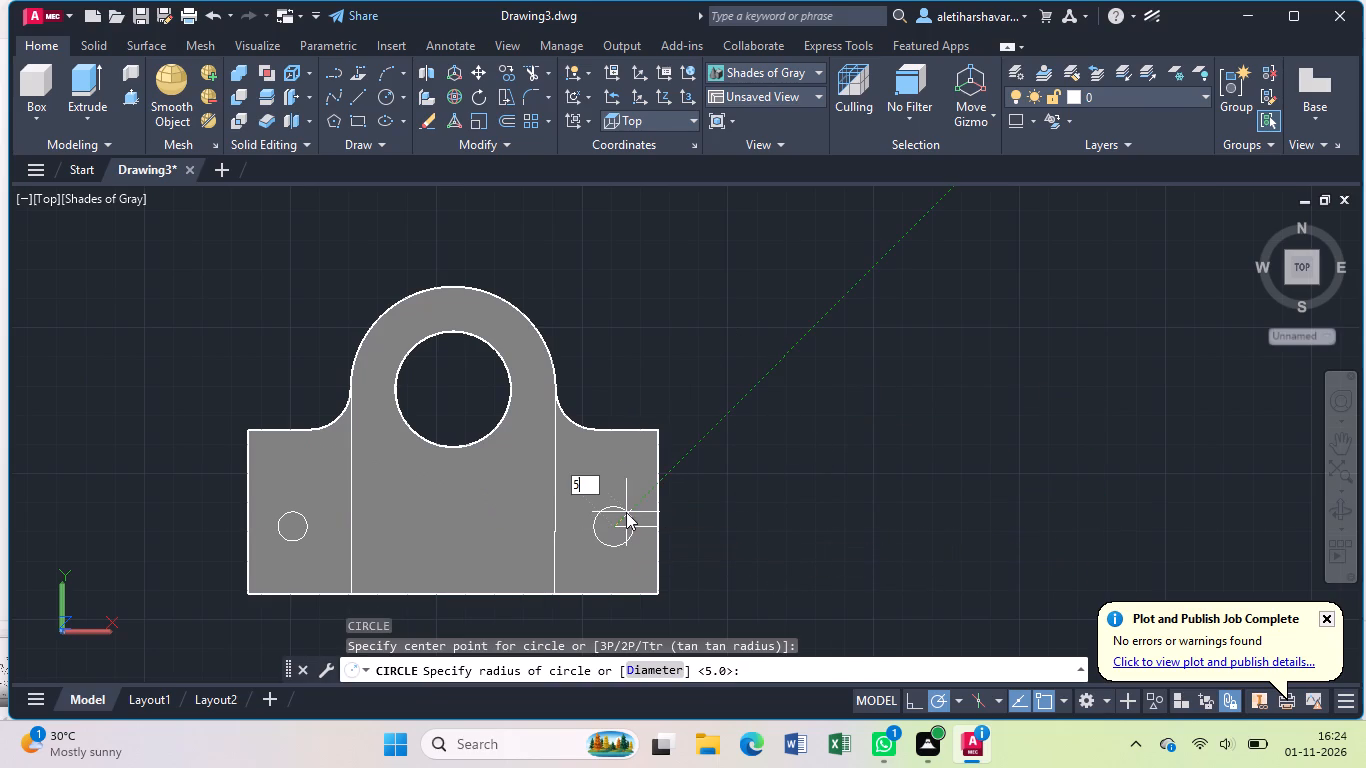
{"action": "key", "text": "Return"}
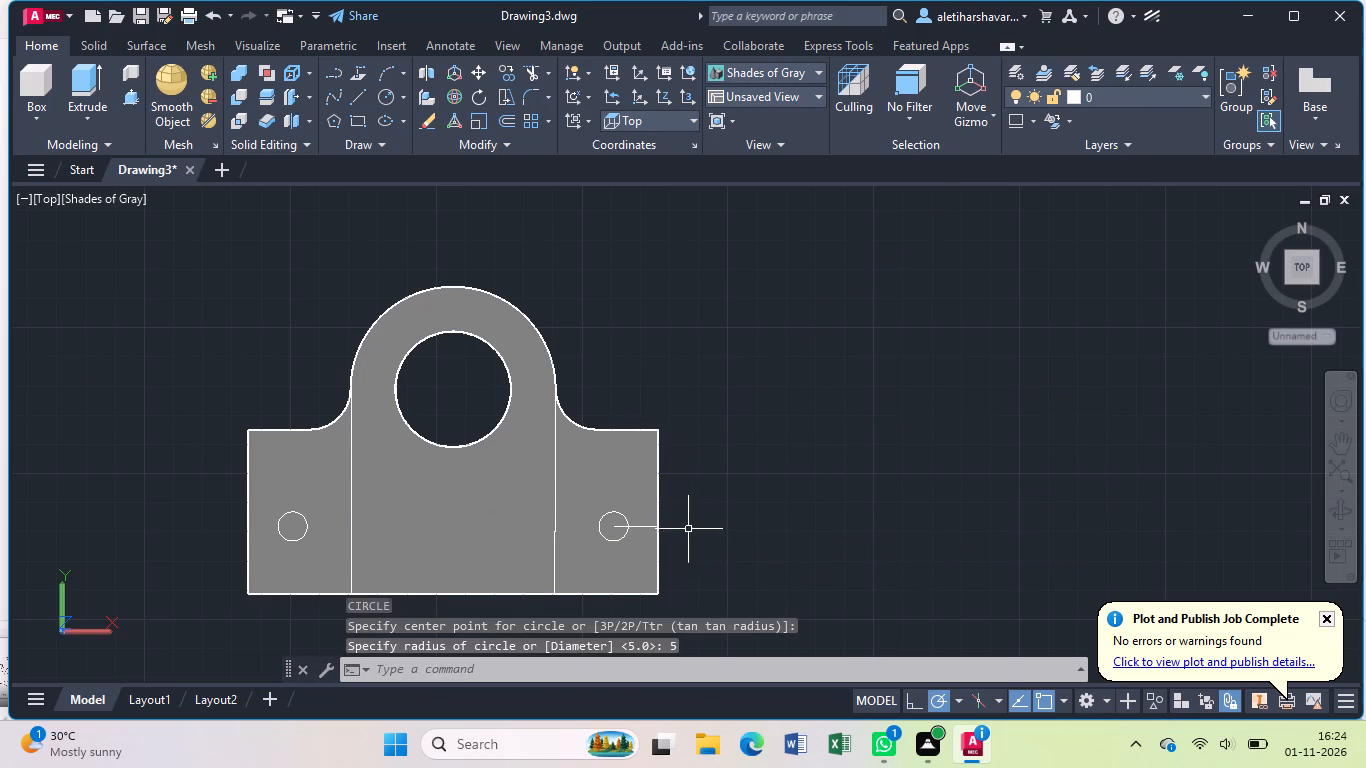
Delete the 15 mm horizontal guide line leading to the new circle.
{"action": "left_click", "coordinate": [647, 527]}
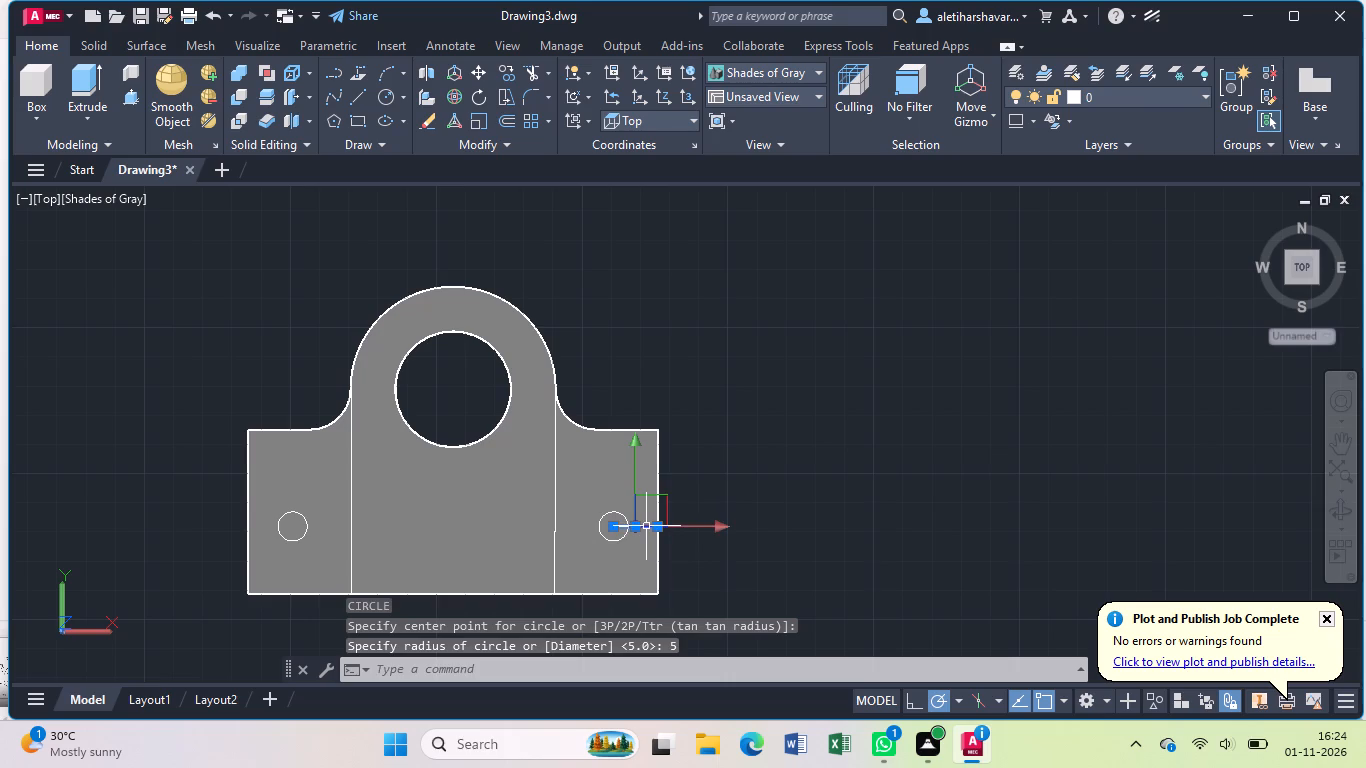
{"action": "key", "text": "Delete"}
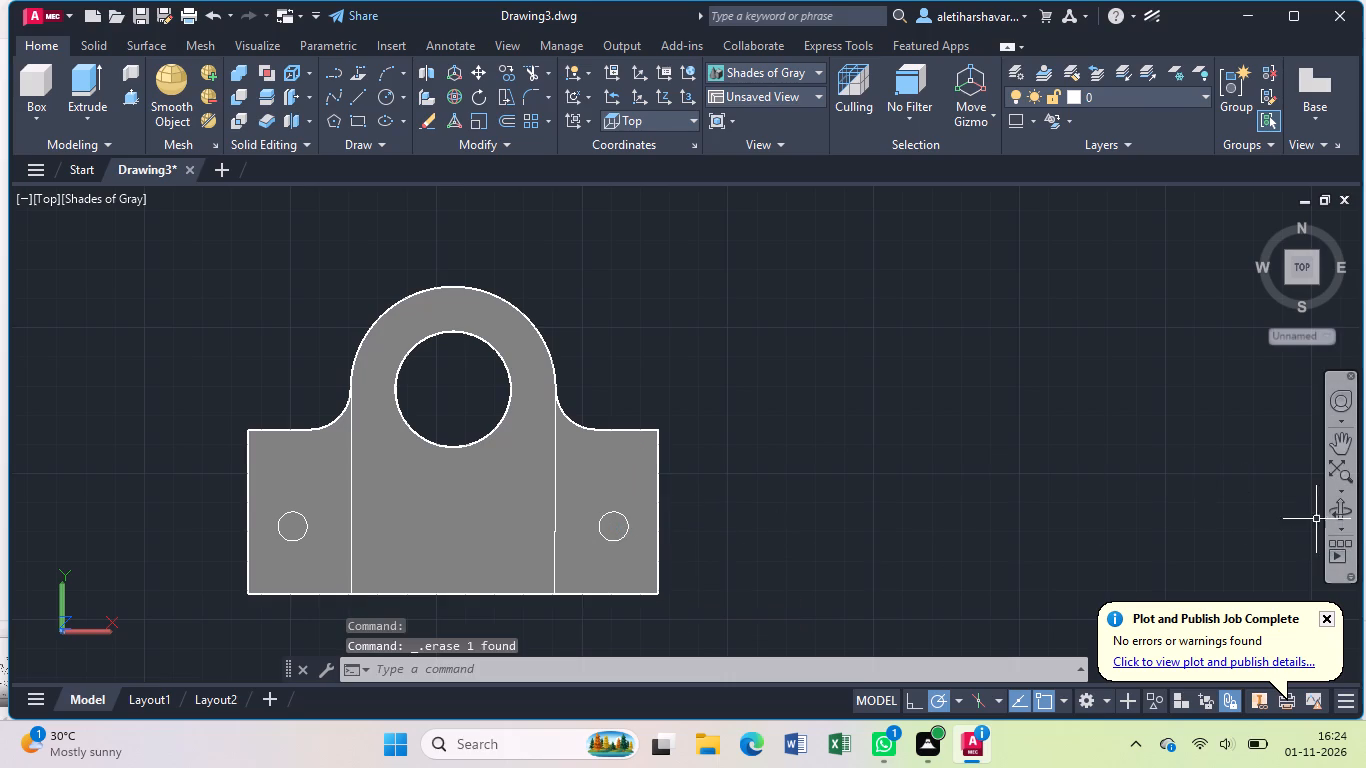
Press-pull both small circles down through the base in a tilted 3D view to cut the two holes.
{"action": "left_click", "coordinate": [1326, 510]}
{"action": "left_click_drag", "start_coordinate": [792, 568], "coordinate": [786, 522]}
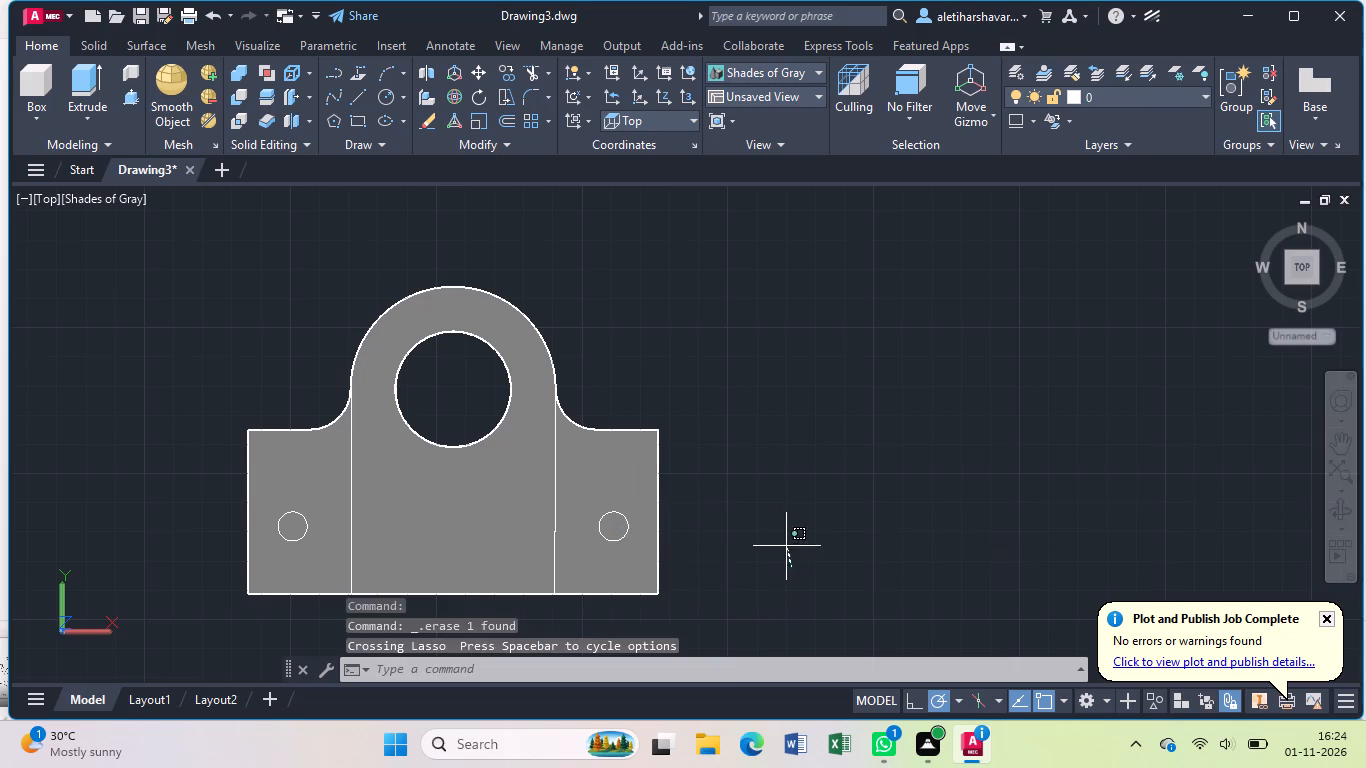
{"action": "left_click_drag", "start_coordinate": [786, 522], "coordinate": [791, 521]}
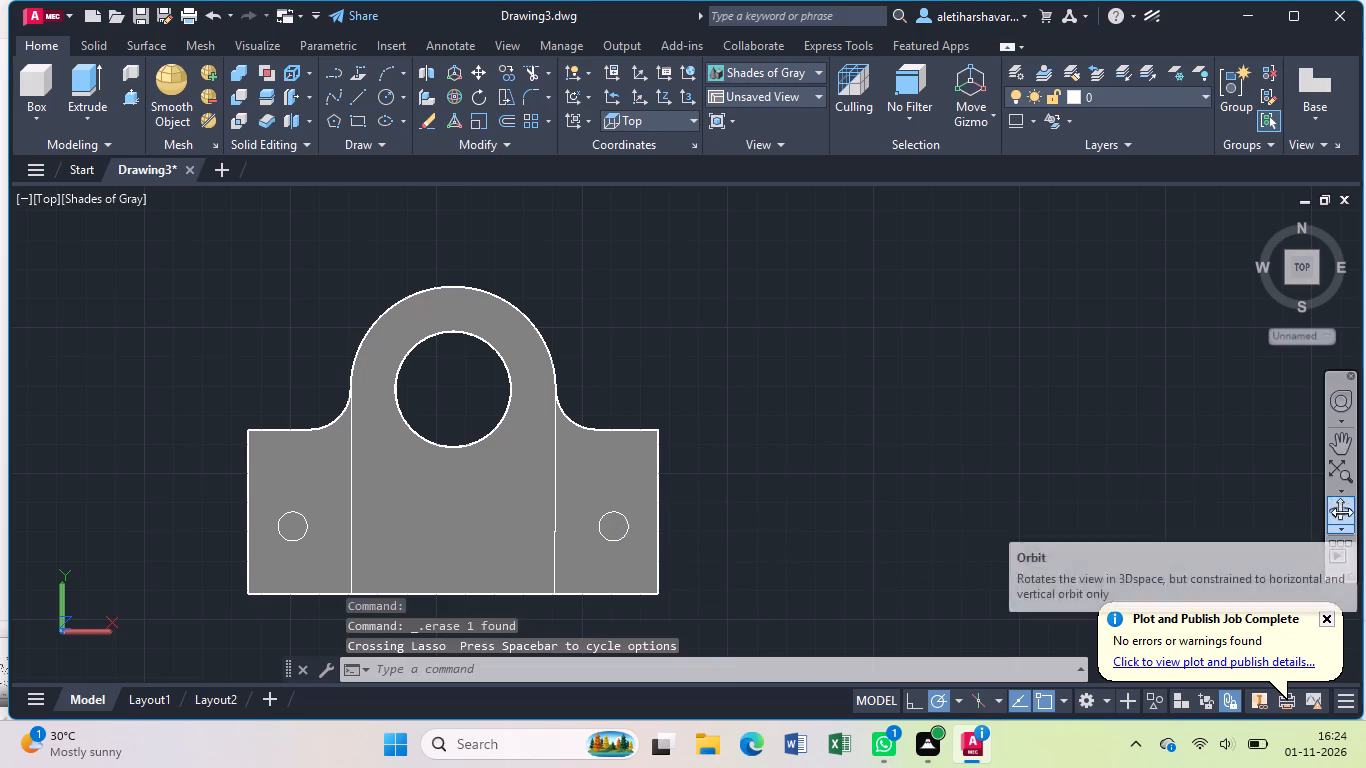
{"action": "left_click", "coordinate": [1342, 512]}
{"action": "left_click_drag", "start_coordinate": [740, 546], "coordinate": [737, 507]}
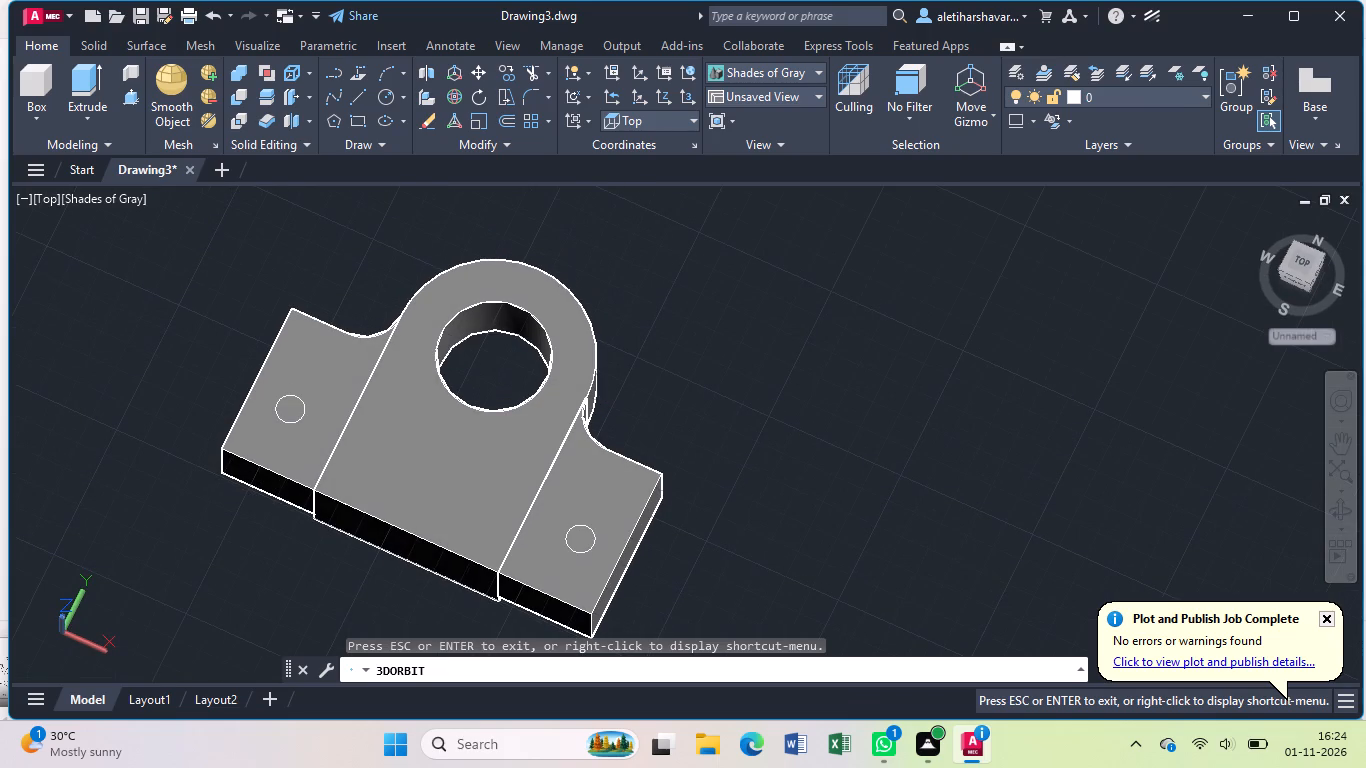
{"action": "key", "text": "Escape"}
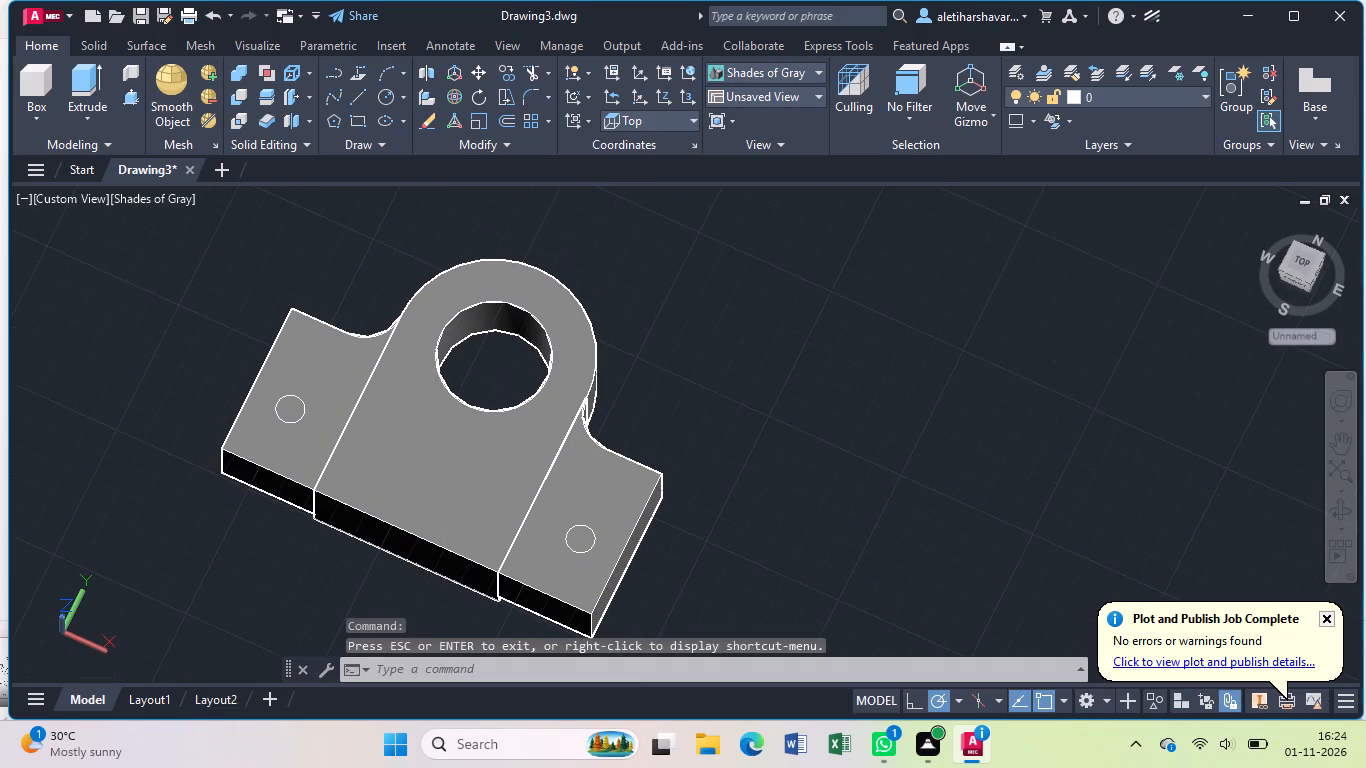
{"action": "left_click", "coordinate": [130, 102]}
{"action": "left_click", "coordinate": [287, 418]}
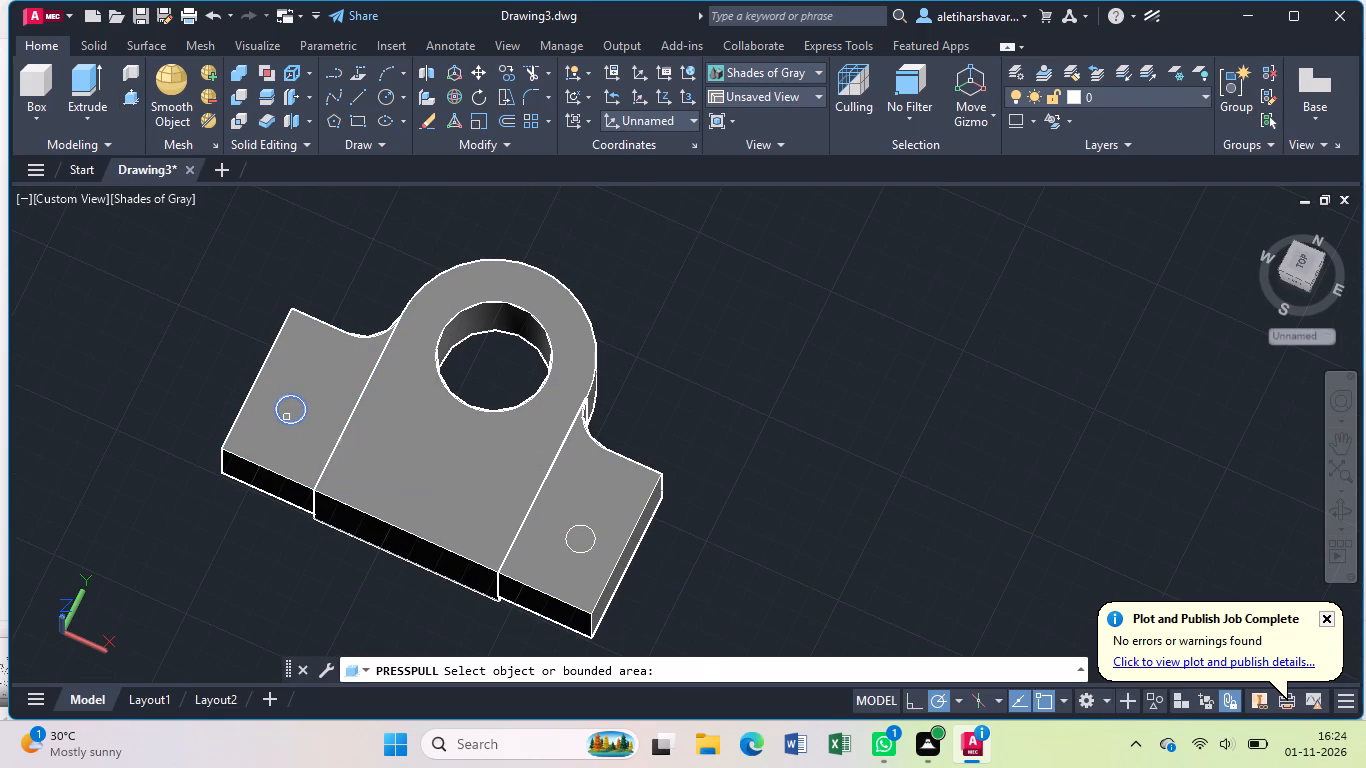
{"action": "left_click", "coordinate": [263, 510]}
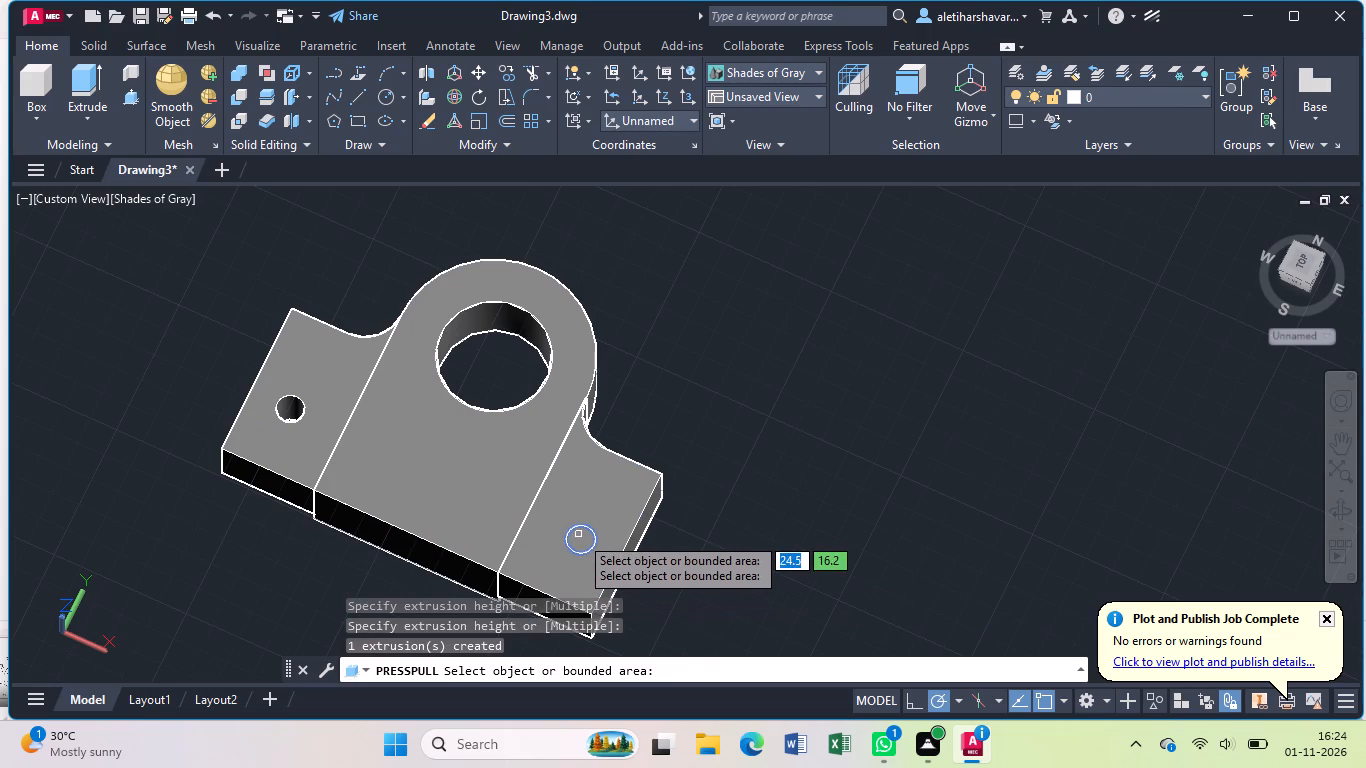
{"action": "left_click", "coordinate": [579, 535]}
{"action": "left_click", "coordinate": [543, 633]}
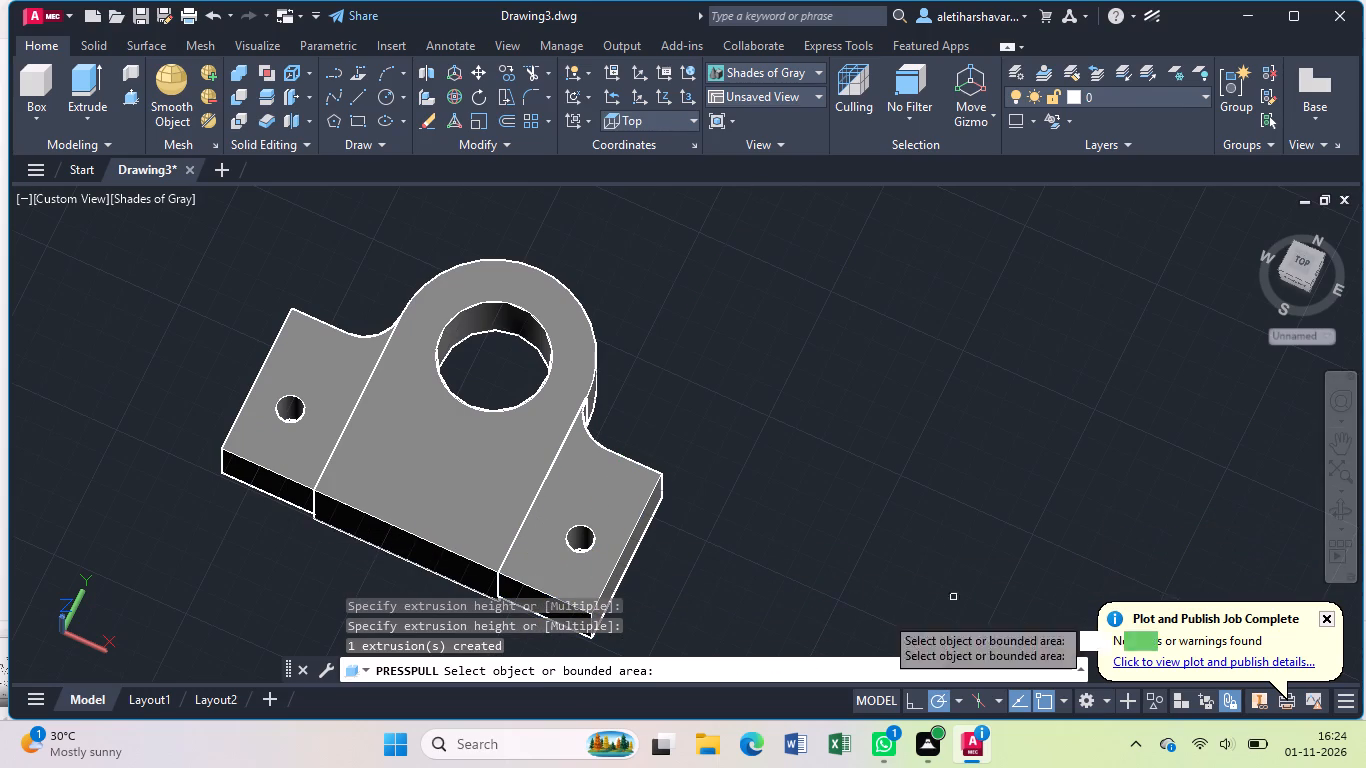
{"action": "key", "text": "Escape"}
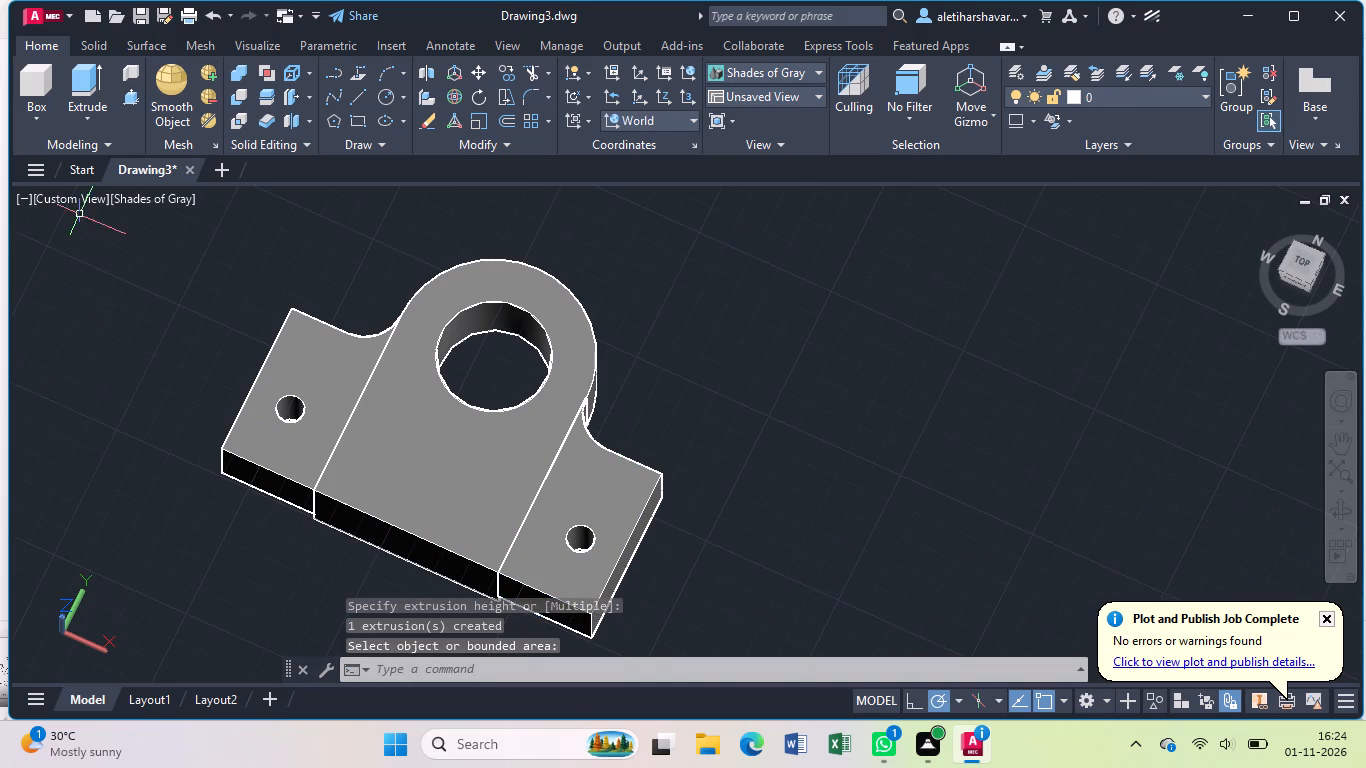
In the Bottom view, draw a 47 mm line straight up from the upright's lower-right corner.
{"action": "left_click", "coordinate": [81, 201]}
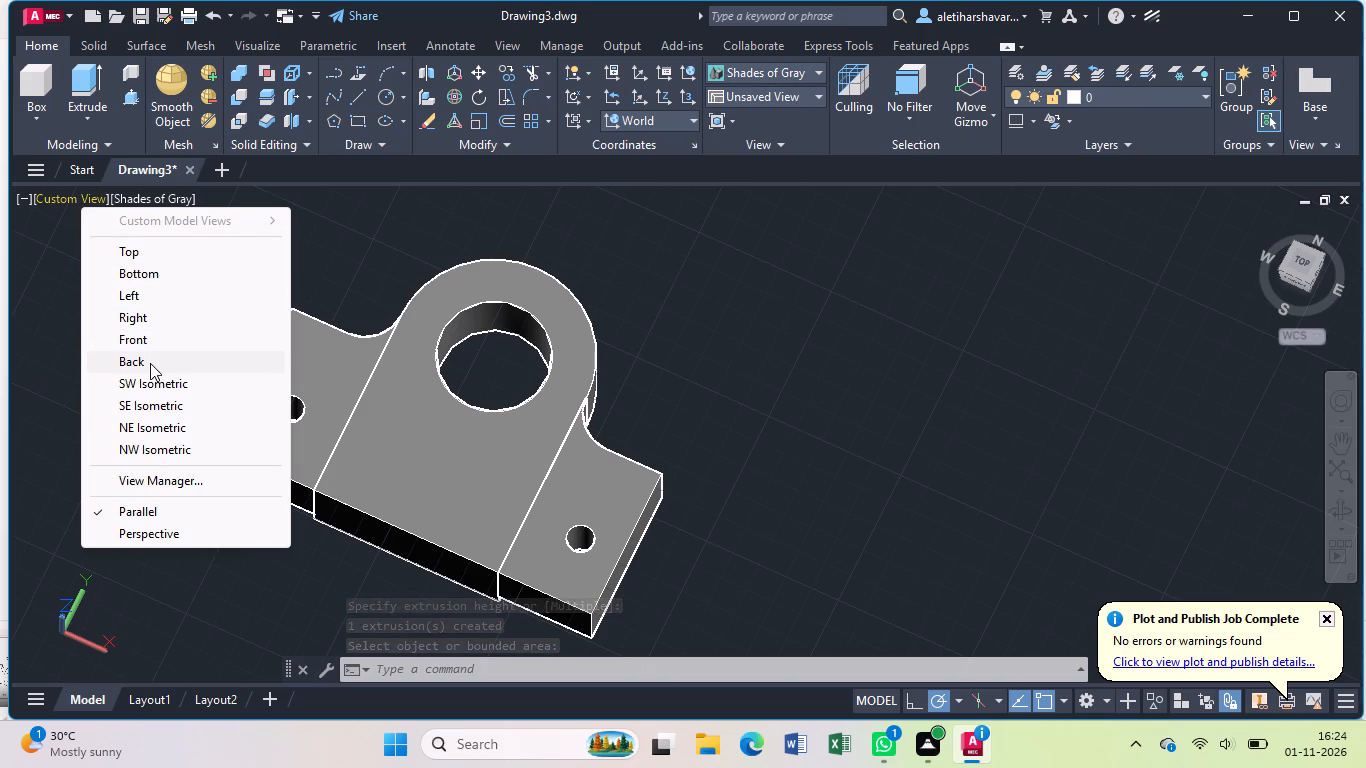
{"action": "left_click", "coordinate": [151, 275]}
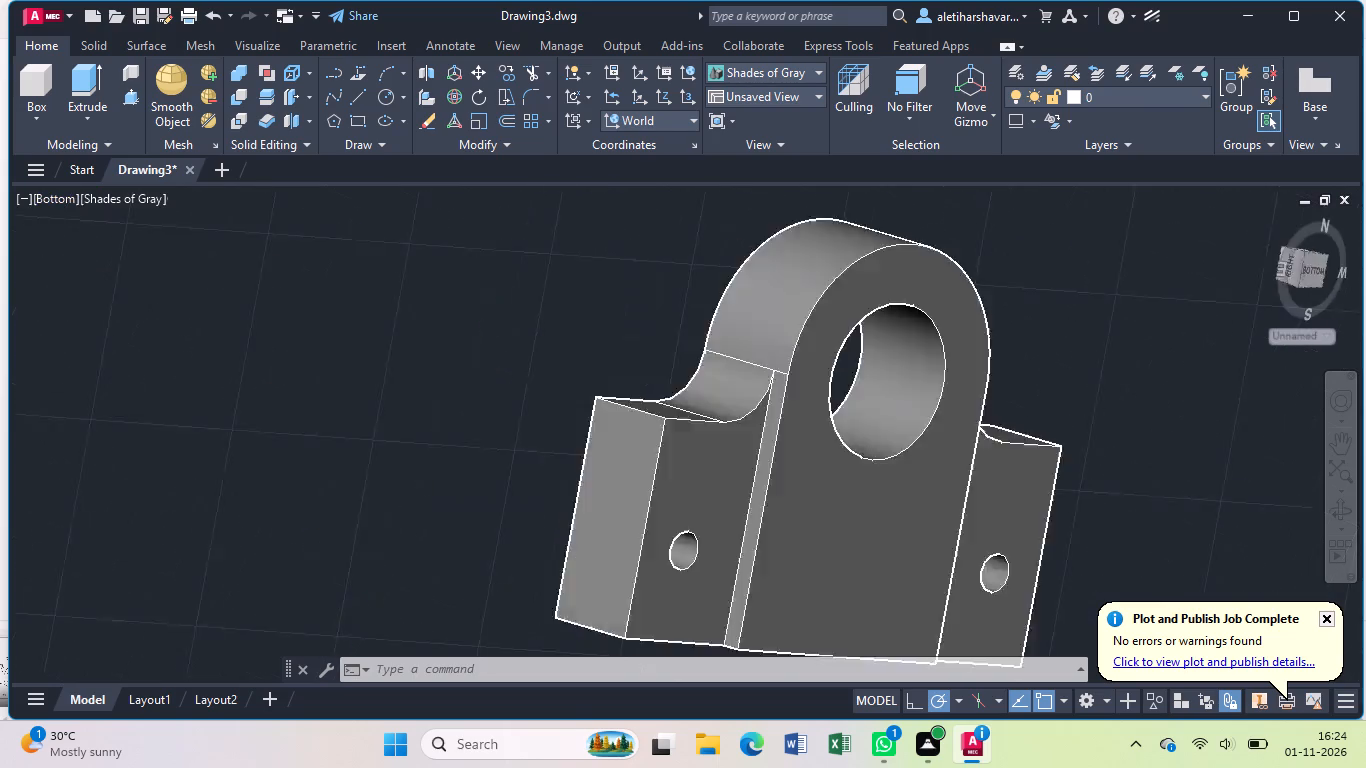
{"action": "scroll", "coordinate": [997, 499], "scroll_direction": "down", "scroll_amount": 1}
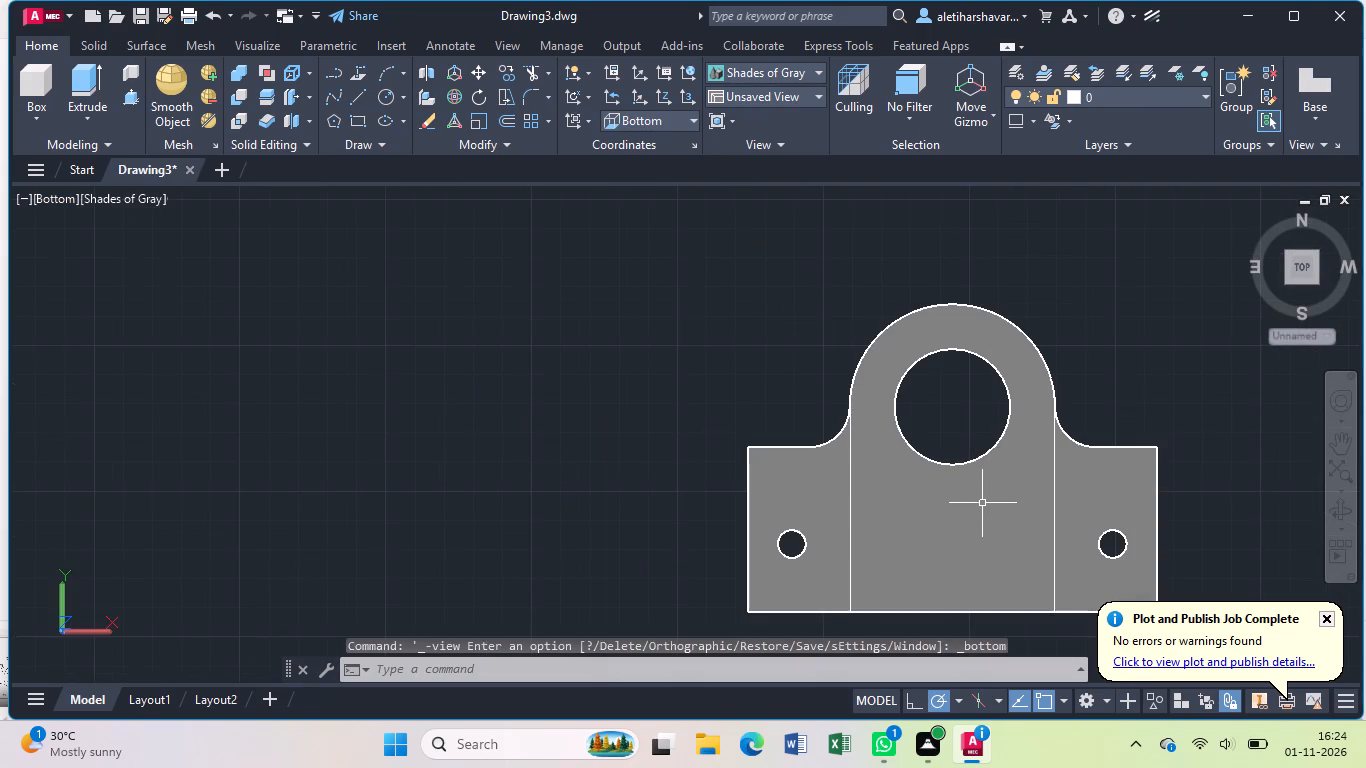
{"action": "middle_click_drag", "start_coordinate": [983, 507], "coordinate": [969, 503]}
{"action": "middle_click_drag", "start_coordinate": [966, 591], "coordinate": [750, 510]}
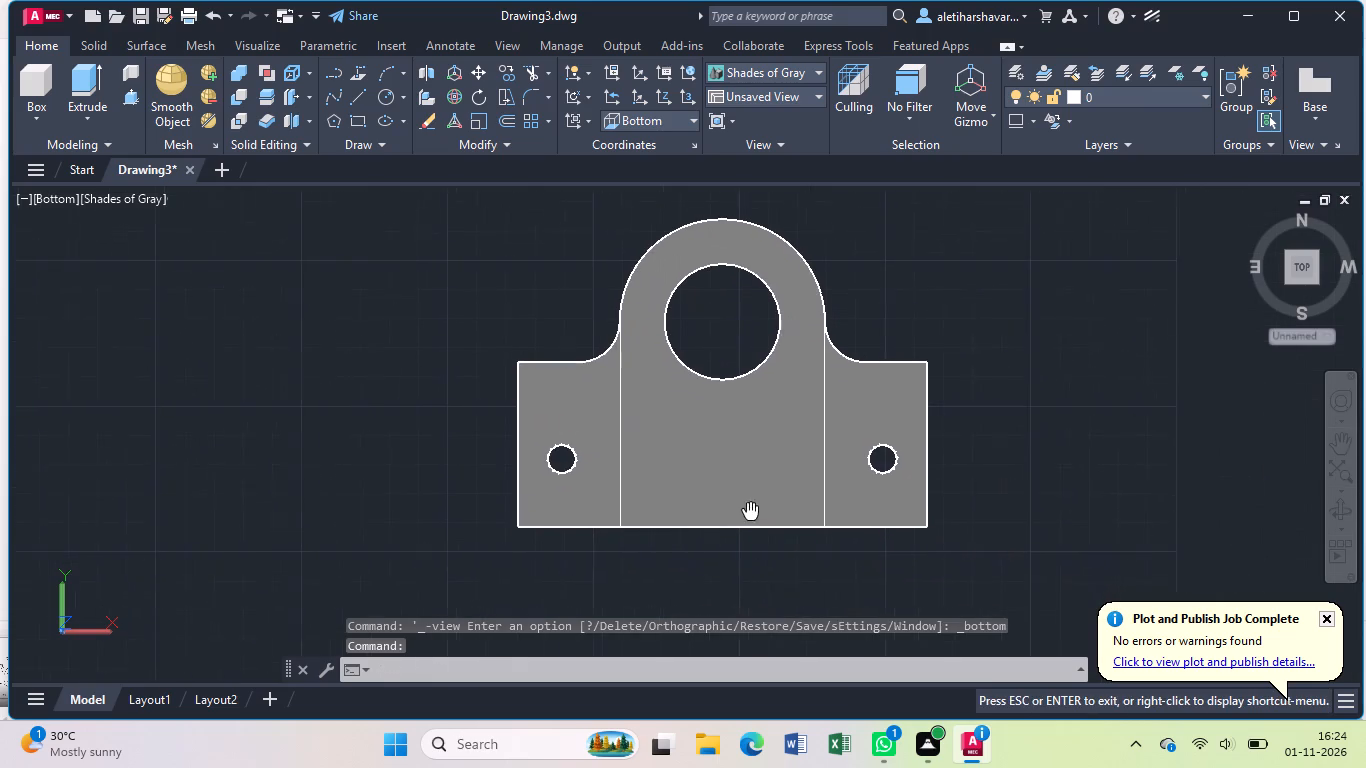
{"action": "middle_click_drag", "start_coordinate": [750, 510], "coordinate": [705, 523]}
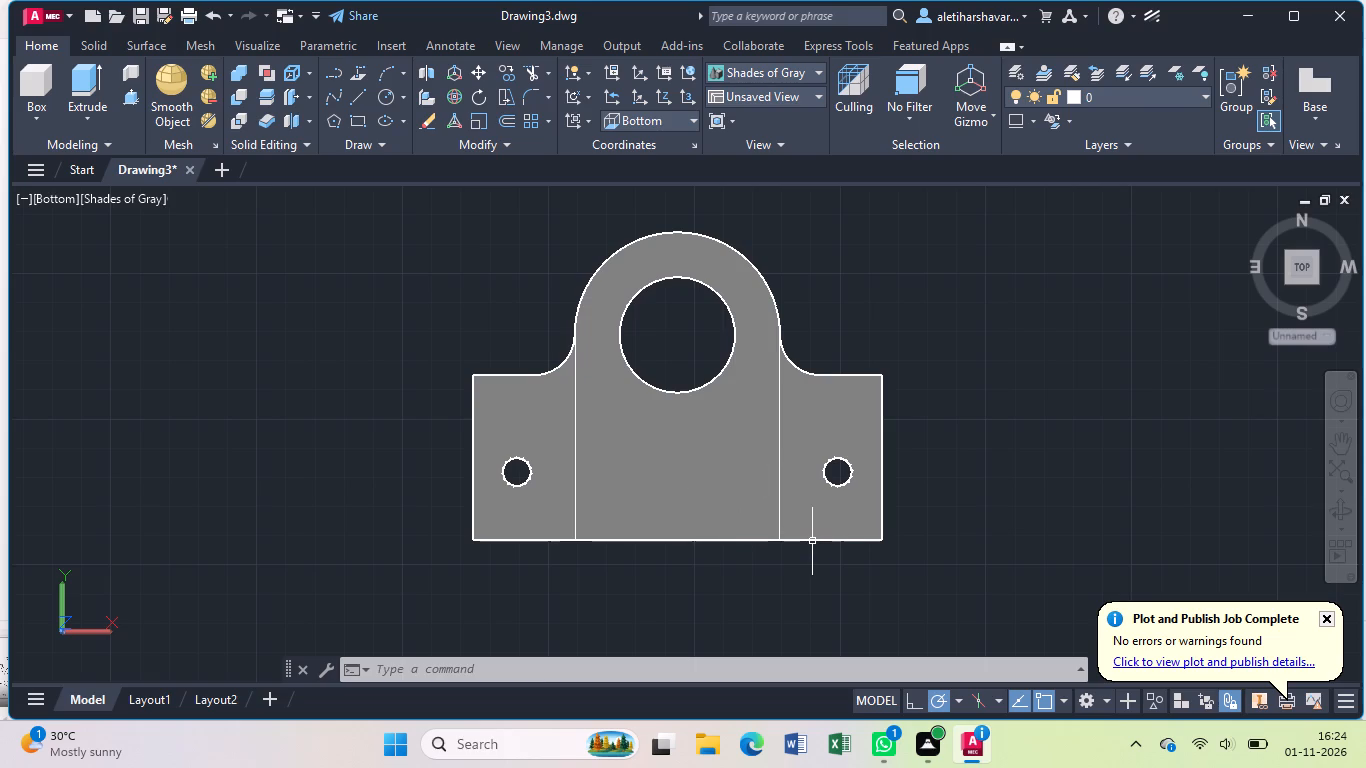
{"action": "key", "text": "l"}
{"action": "key", "text": "Return"}
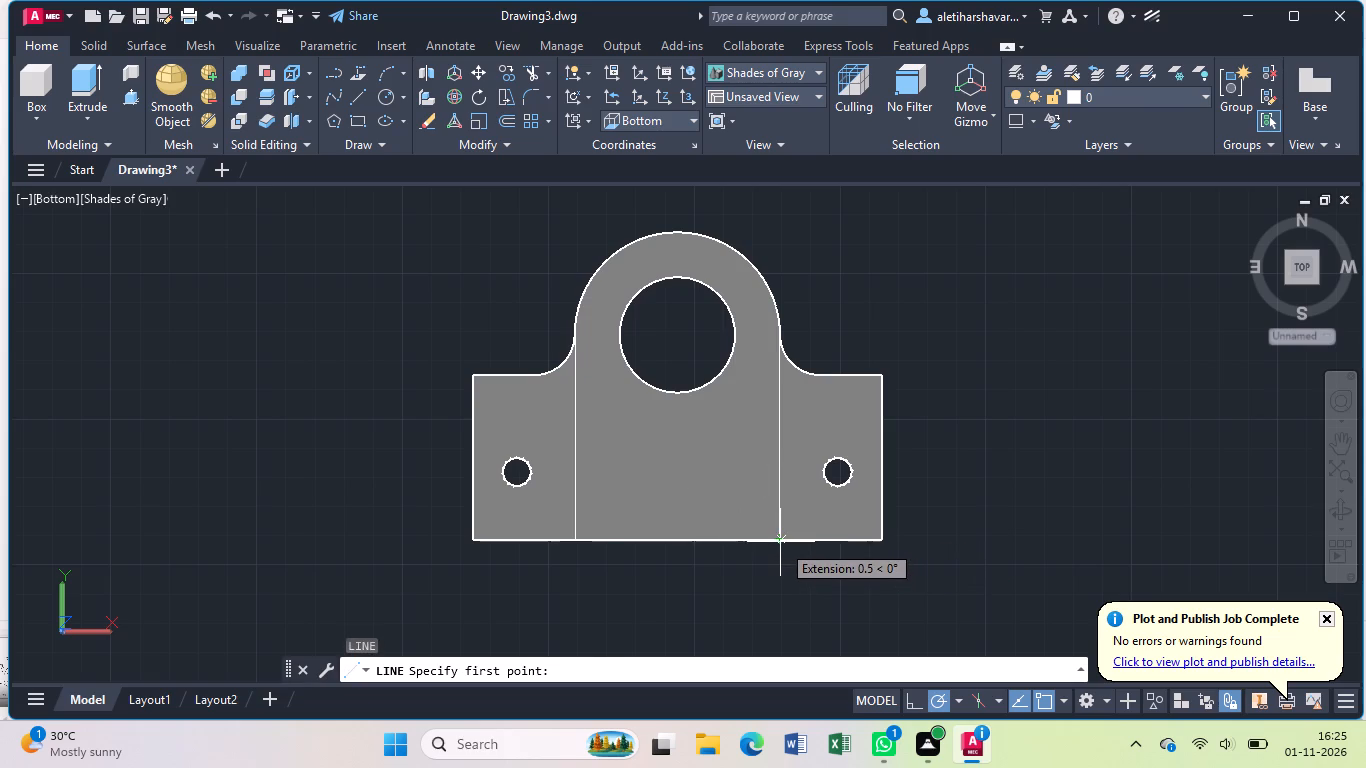
{"action": "left_click", "coordinate": [781, 543]}
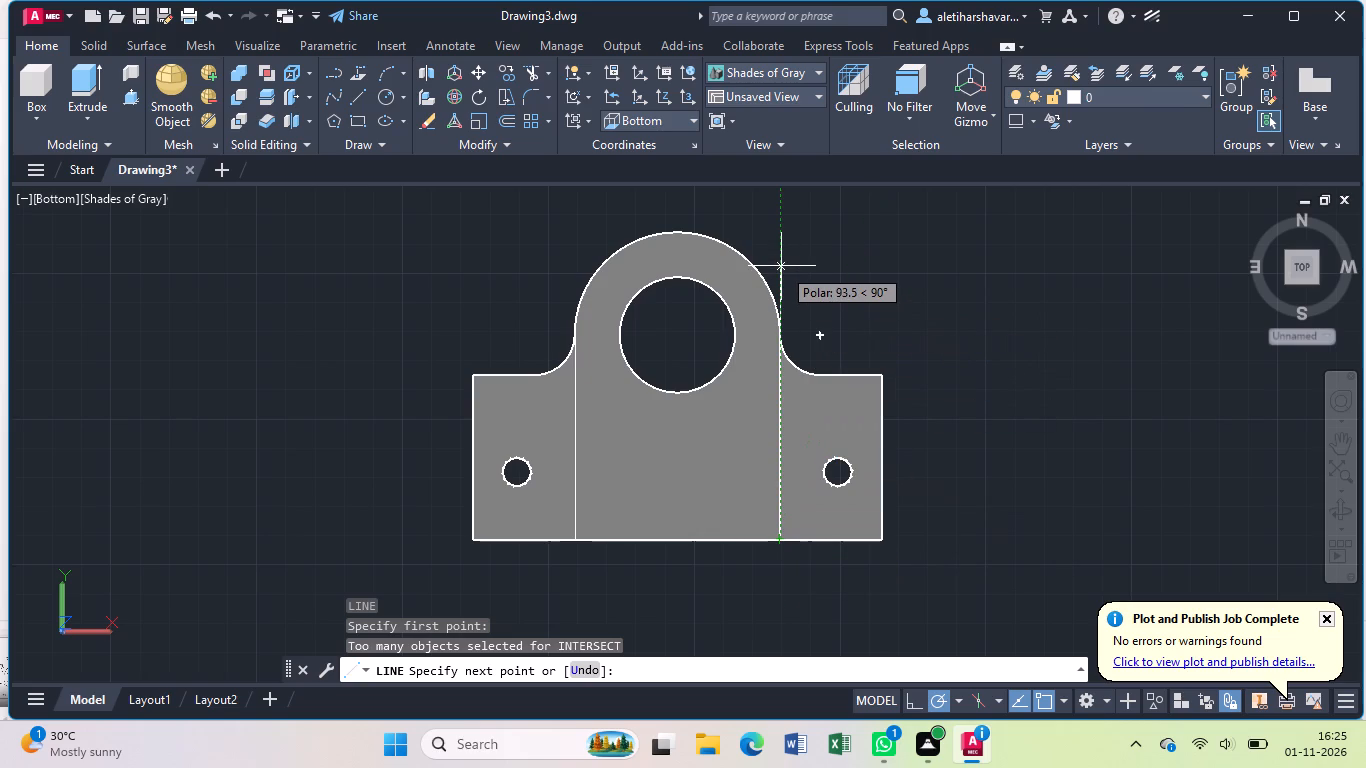
{"action": "type", "text": "47"}
{"action": "key", "text": "Return"}
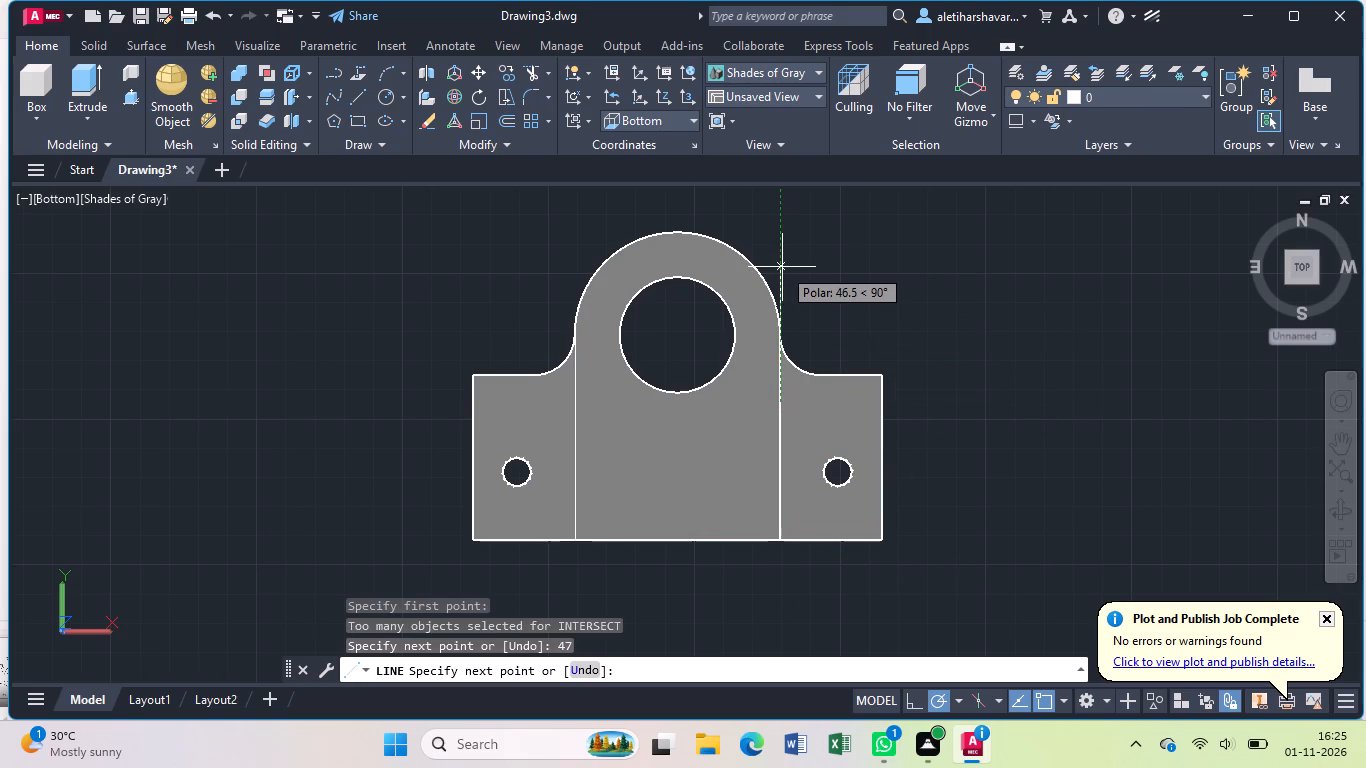
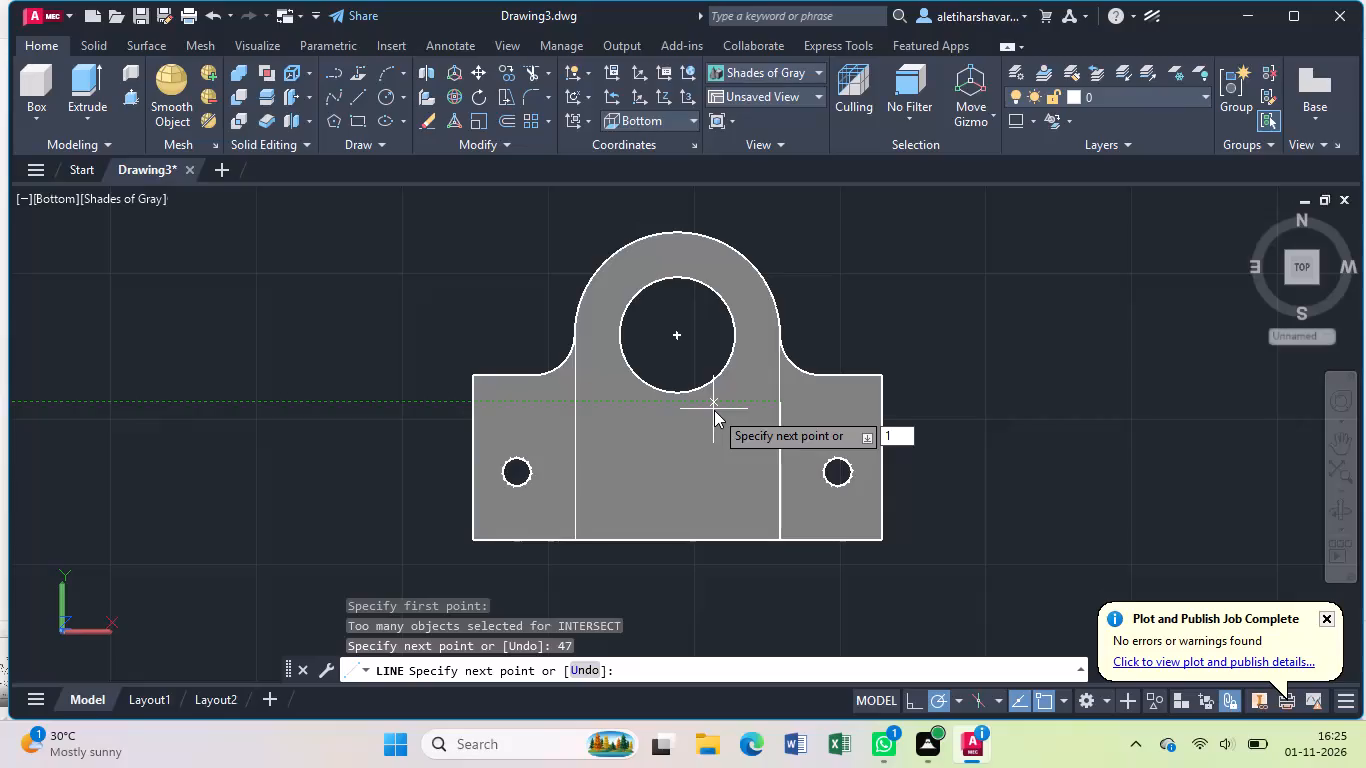
Continue the outline with a 15 mm horizontal line toward the upright's middle and a 47 mm line down, closing it at the starting corner.
{"action": "key", "text": "5"}
{"action": "key", "text": "Return"}
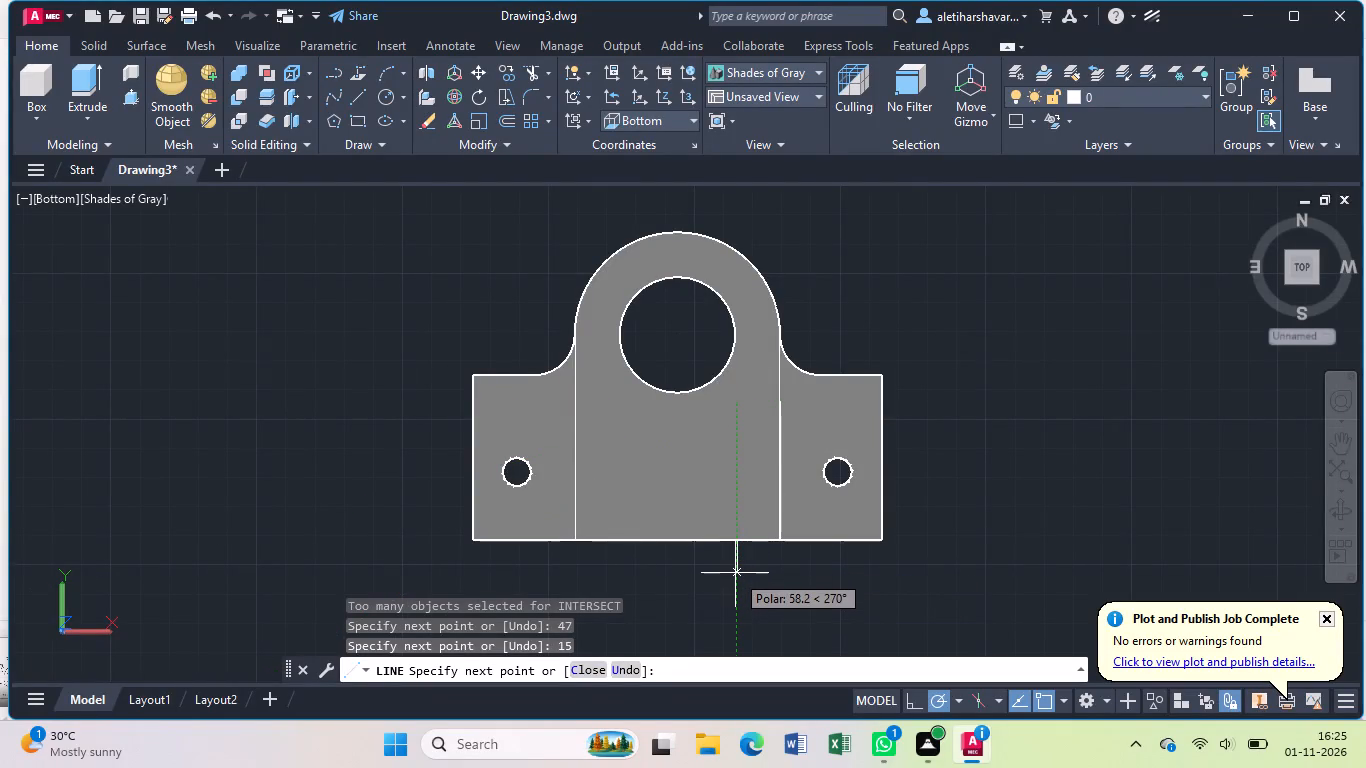
{"action": "type", "text": "47"}
{"action": "key", "text": "Return"}
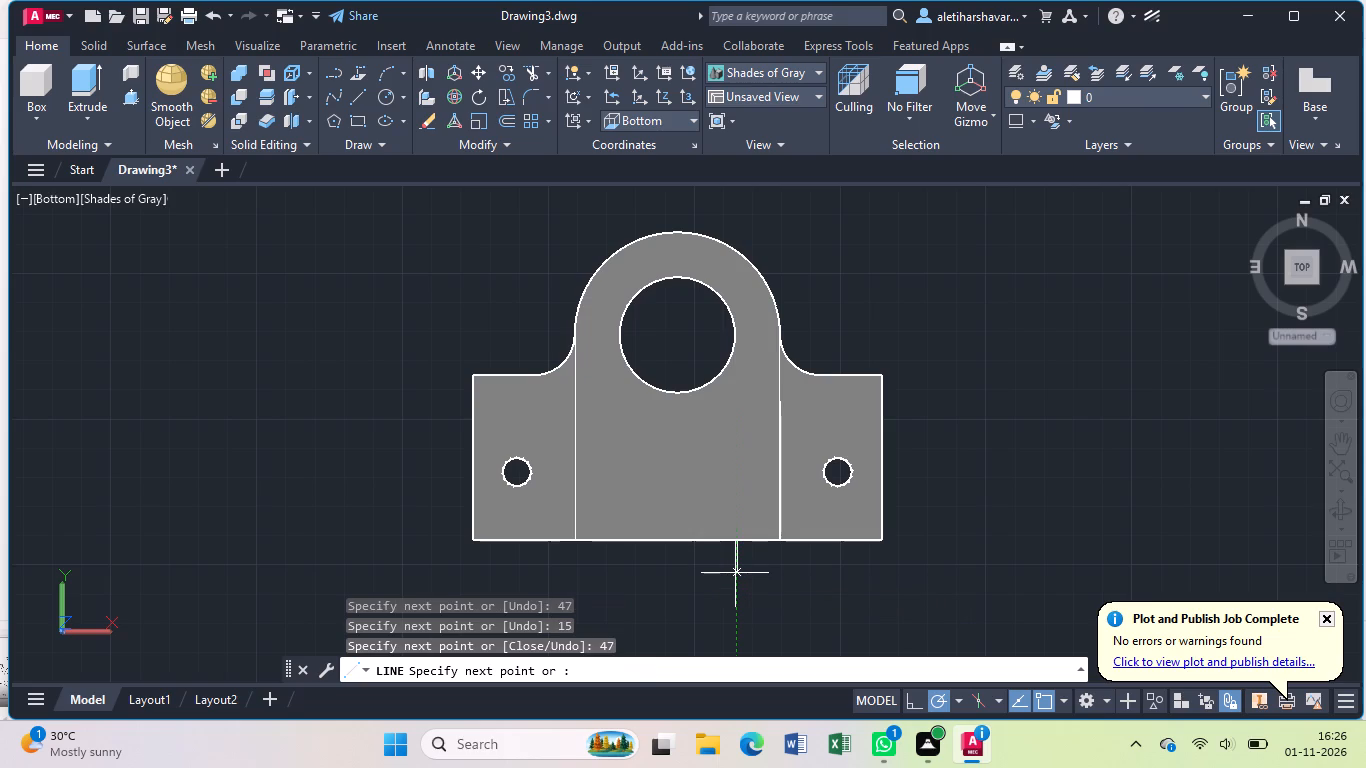
{"action": "left_click", "coordinate": [779, 540]}
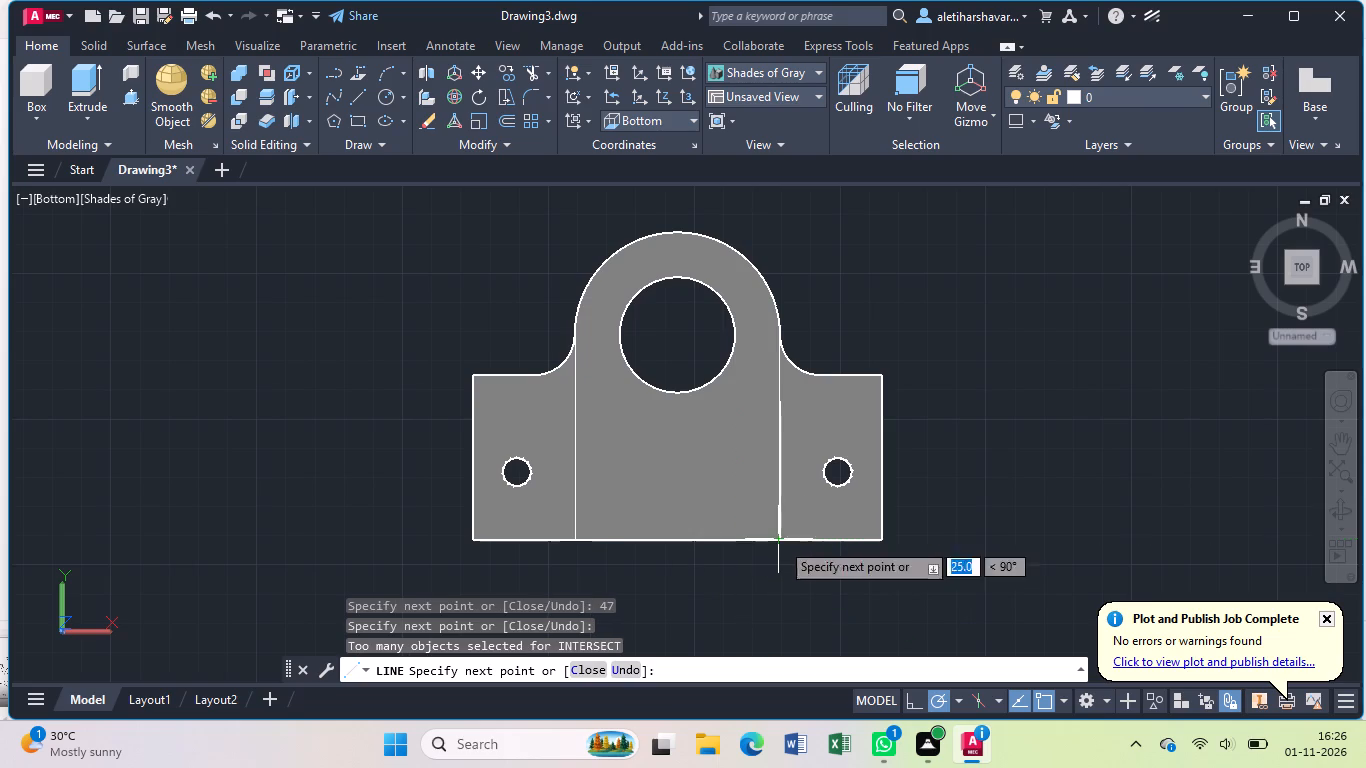
{"action": "key", "text": "Escape"}
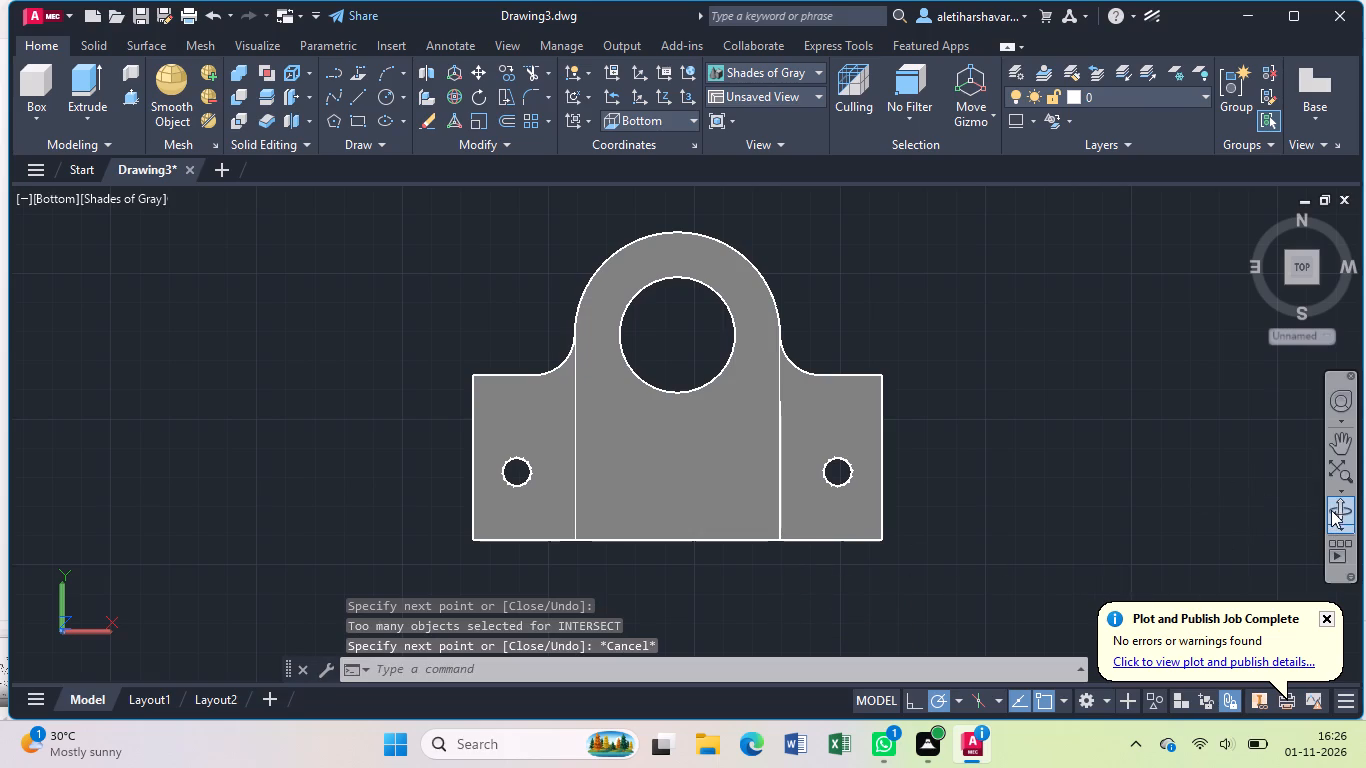
Examine the bracket in a tilted 3D view and in the Top view to check the new outline.
{"action": "left_click_drag", "start_coordinate": [1331, 509], "coordinate": [1292, 526]}
{"action": "left_click_drag", "start_coordinate": [926, 516], "coordinate": [838, 523]}
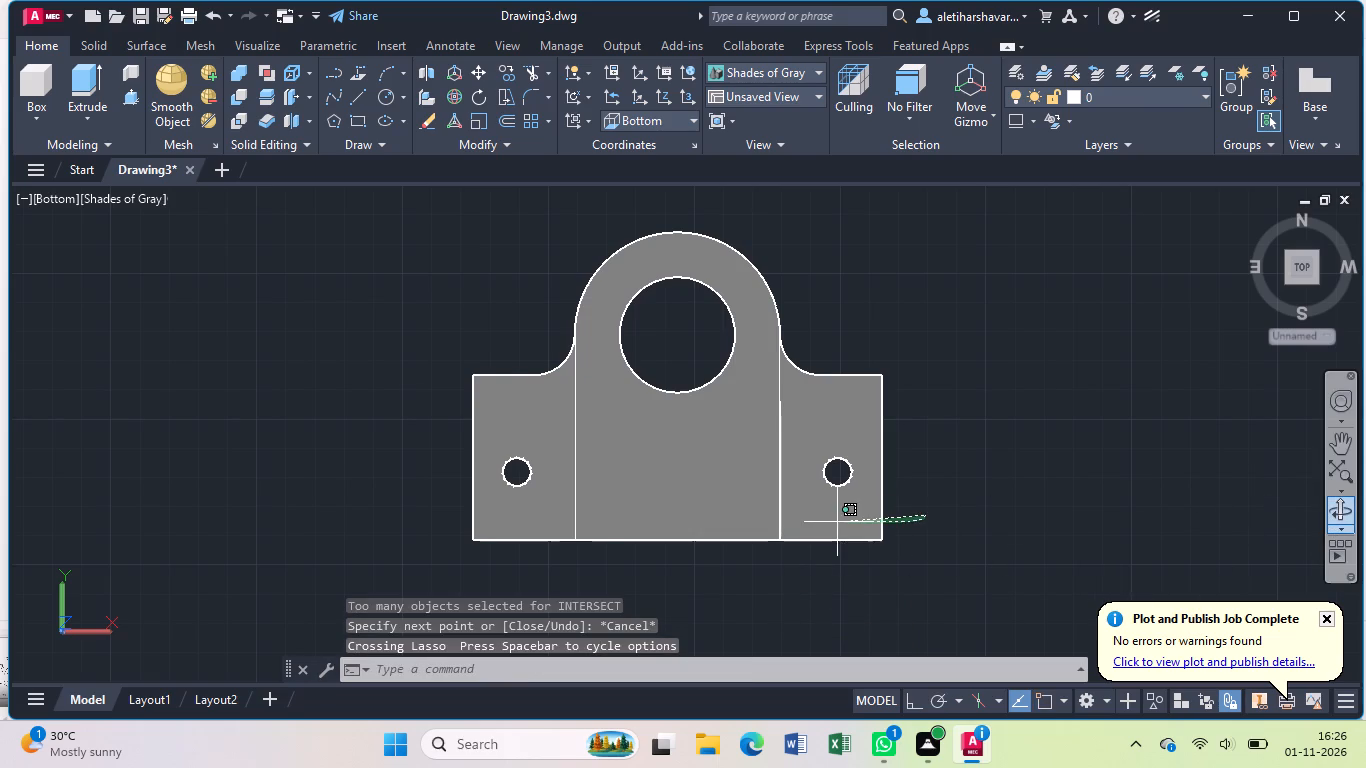
{"action": "left_click_drag", "start_coordinate": [838, 523], "coordinate": [956, 524]}
{"action": "key", "text": "Escape"}
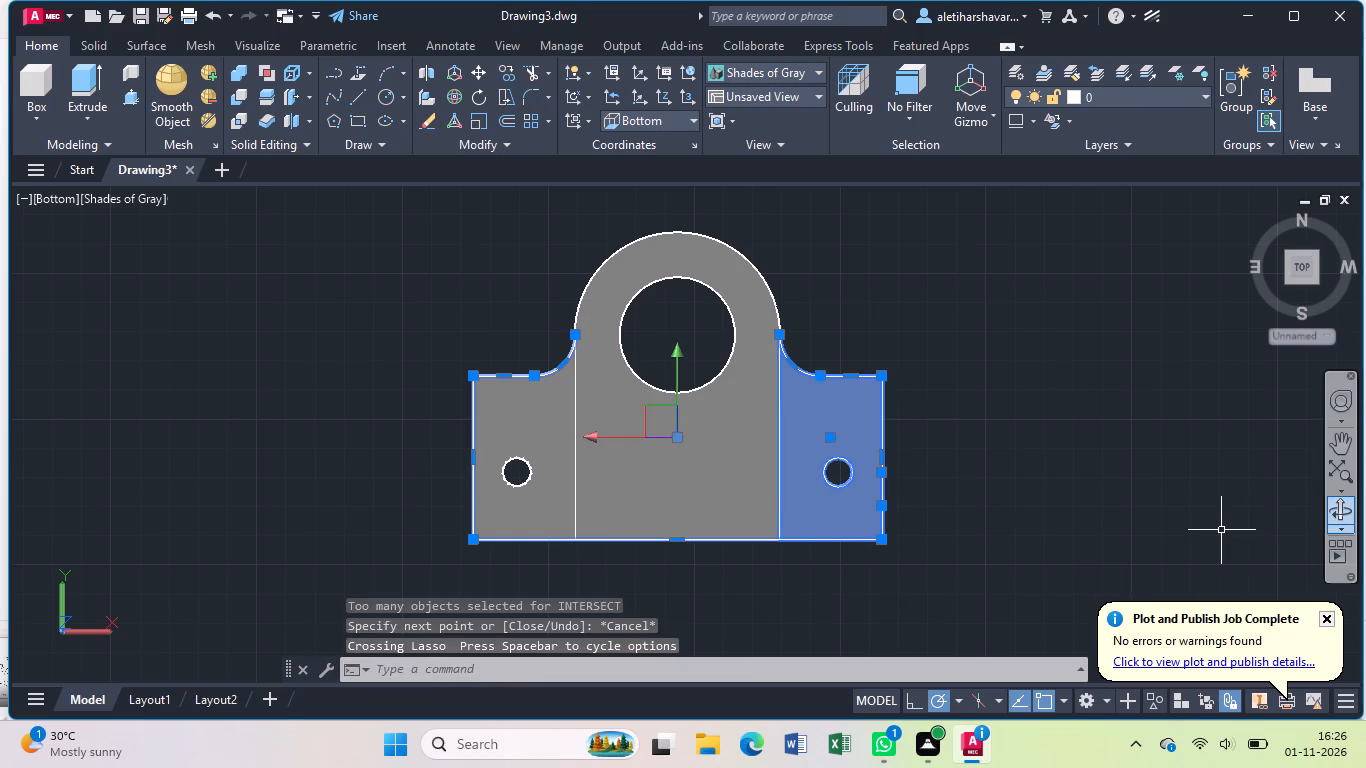
{"action": "left_click", "coordinate": [1337, 503]}
{"action": "left_click_drag", "start_coordinate": [1110, 532], "coordinate": [1052, 449]}
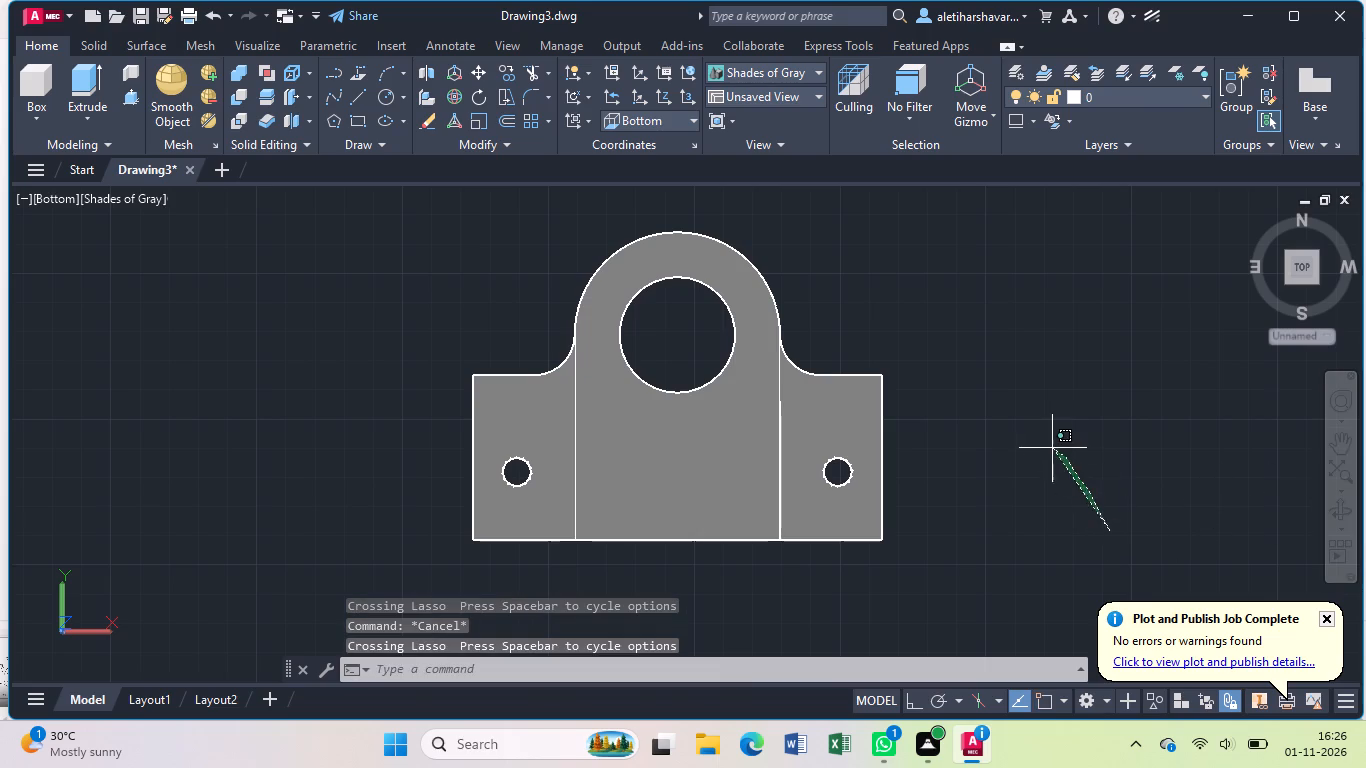
{"action": "left_click_drag", "start_coordinate": [1052, 449], "coordinate": [1048, 448]}
{"action": "left_click", "coordinate": [1338, 507]}
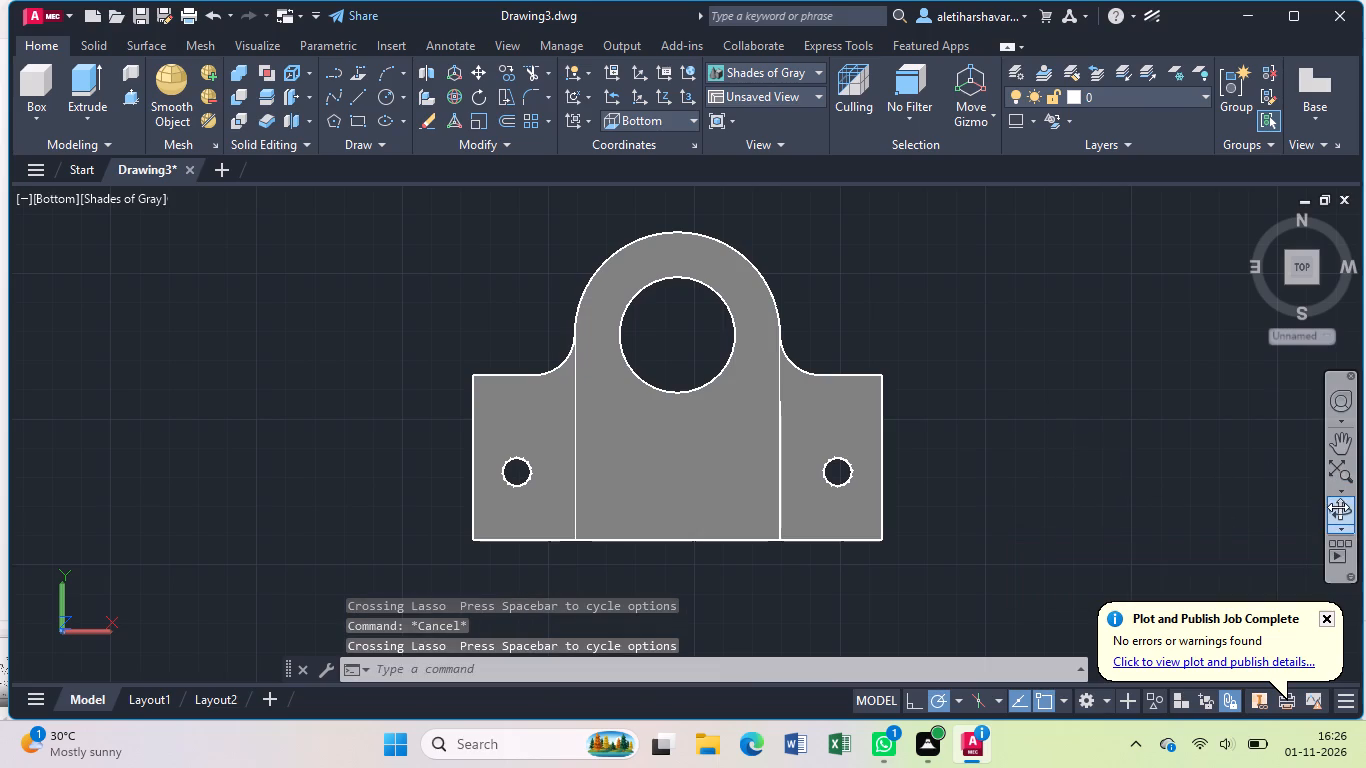
{"action": "left_click_drag", "start_coordinate": [1077, 548], "coordinate": [906, 575]}
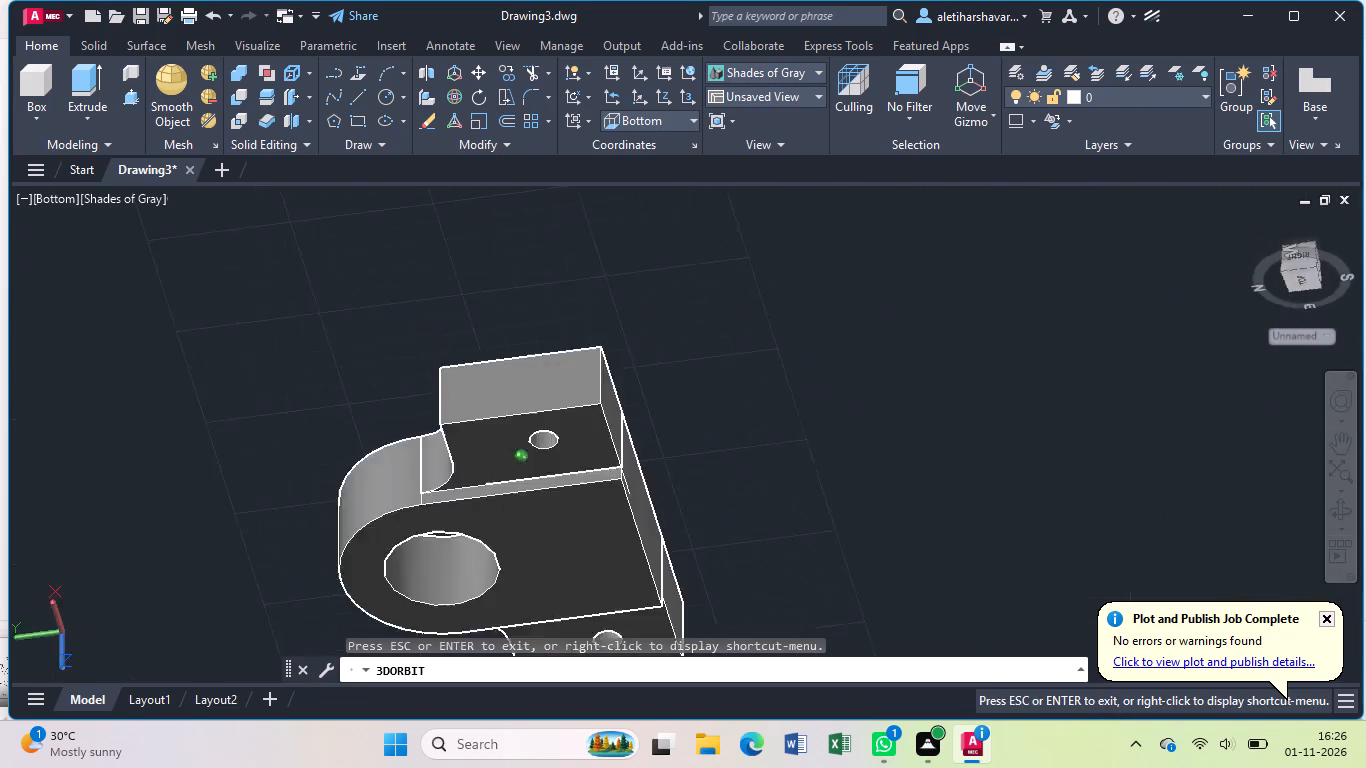
{"action": "left_click_drag", "start_coordinate": [906, 575], "coordinate": [712, 612]}
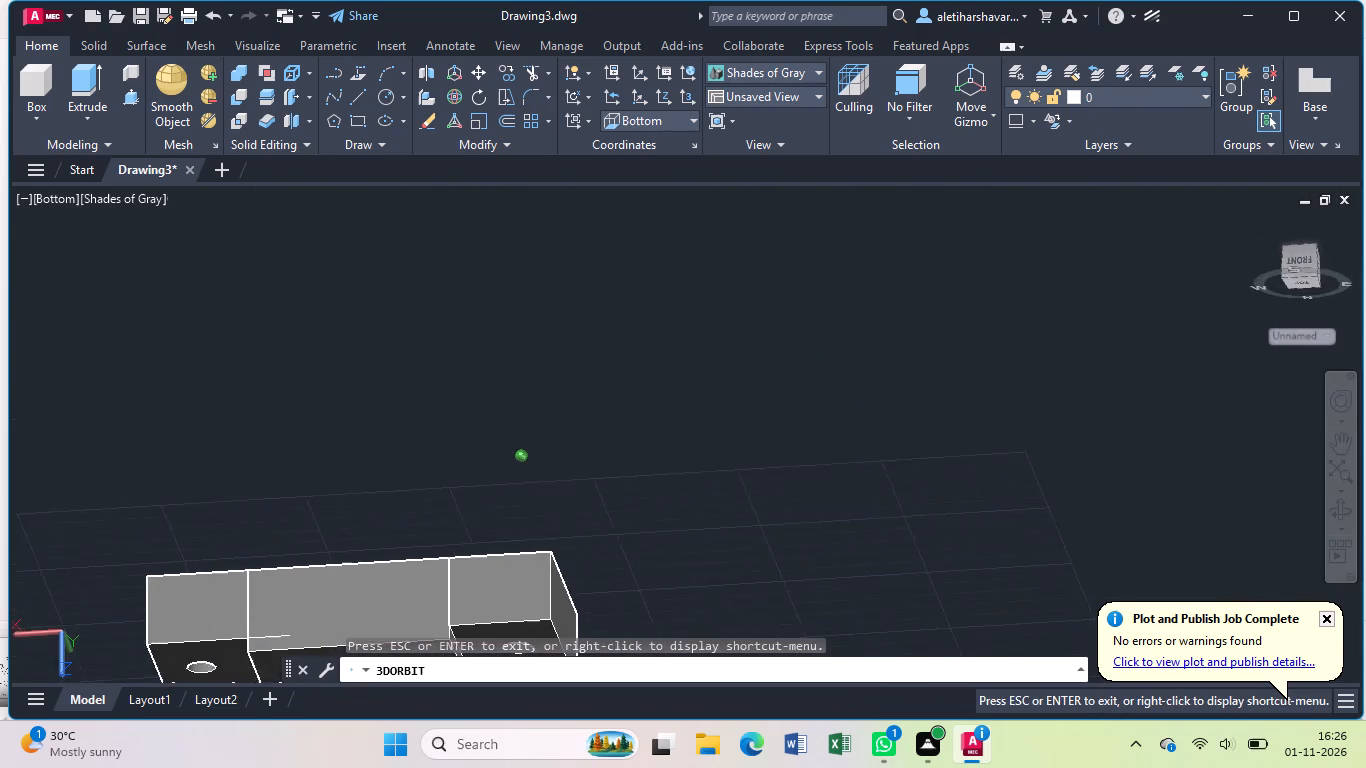
{"action": "left_click_drag", "start_coordinate": [712, 612], "coordinate": [683, 588]}
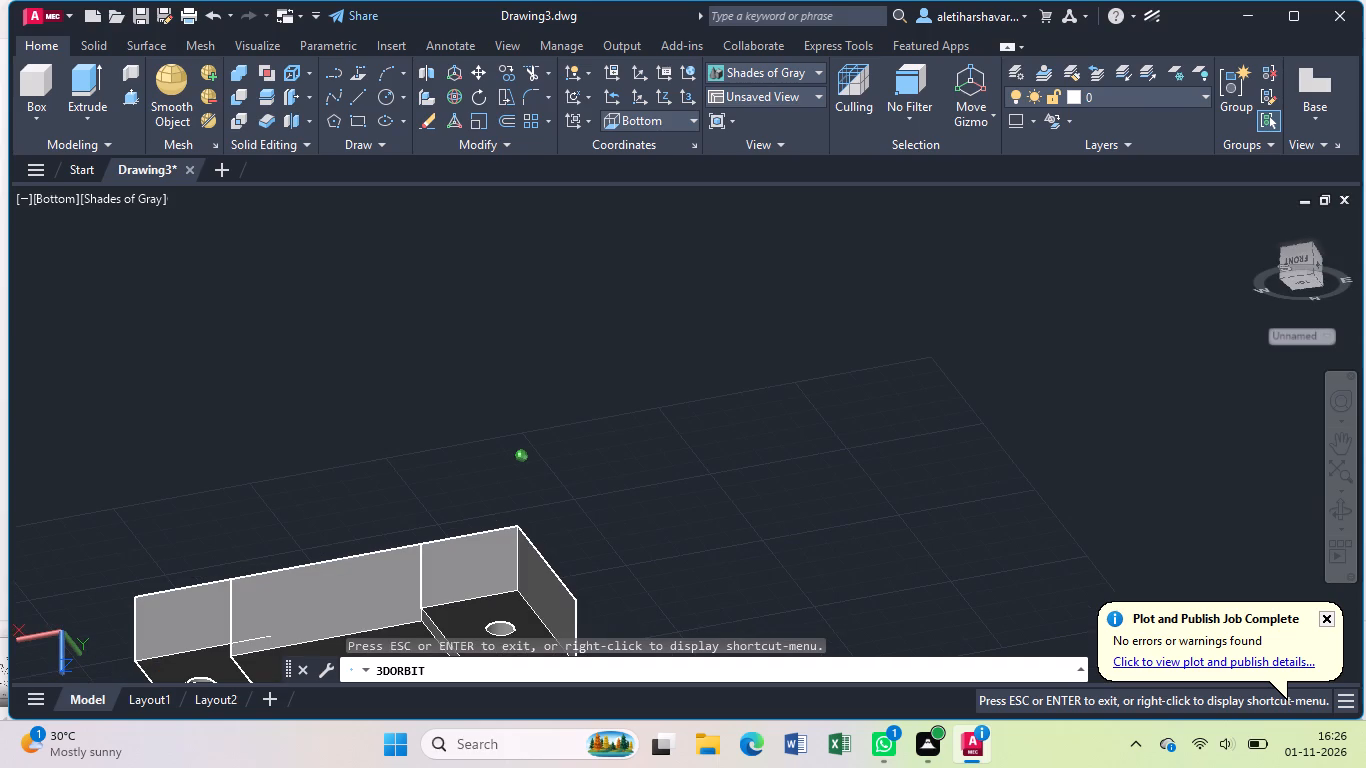
{"action": "key", "text": "Escape"}
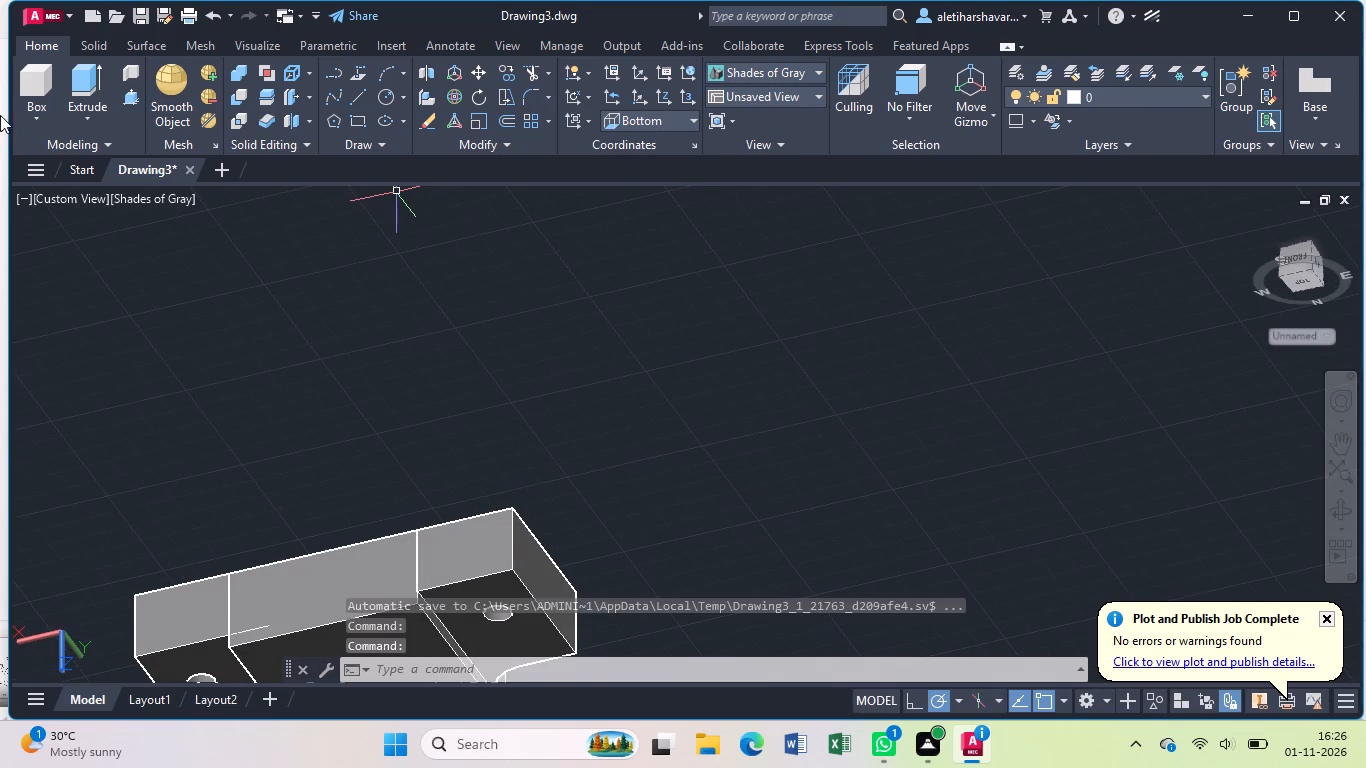
{"action": "left_click", "coordinate": [55, 196]}
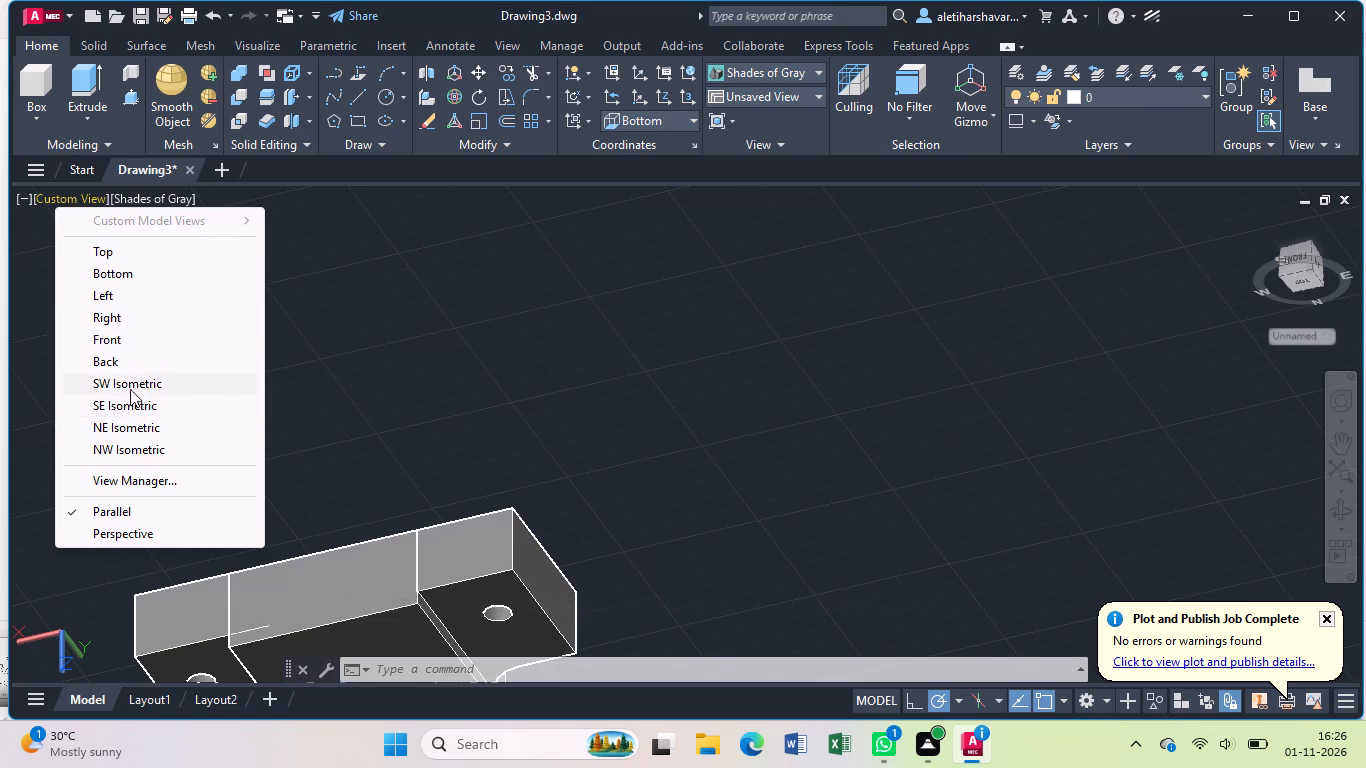
{"action": "left_click", "coordinate": [111, 254]}
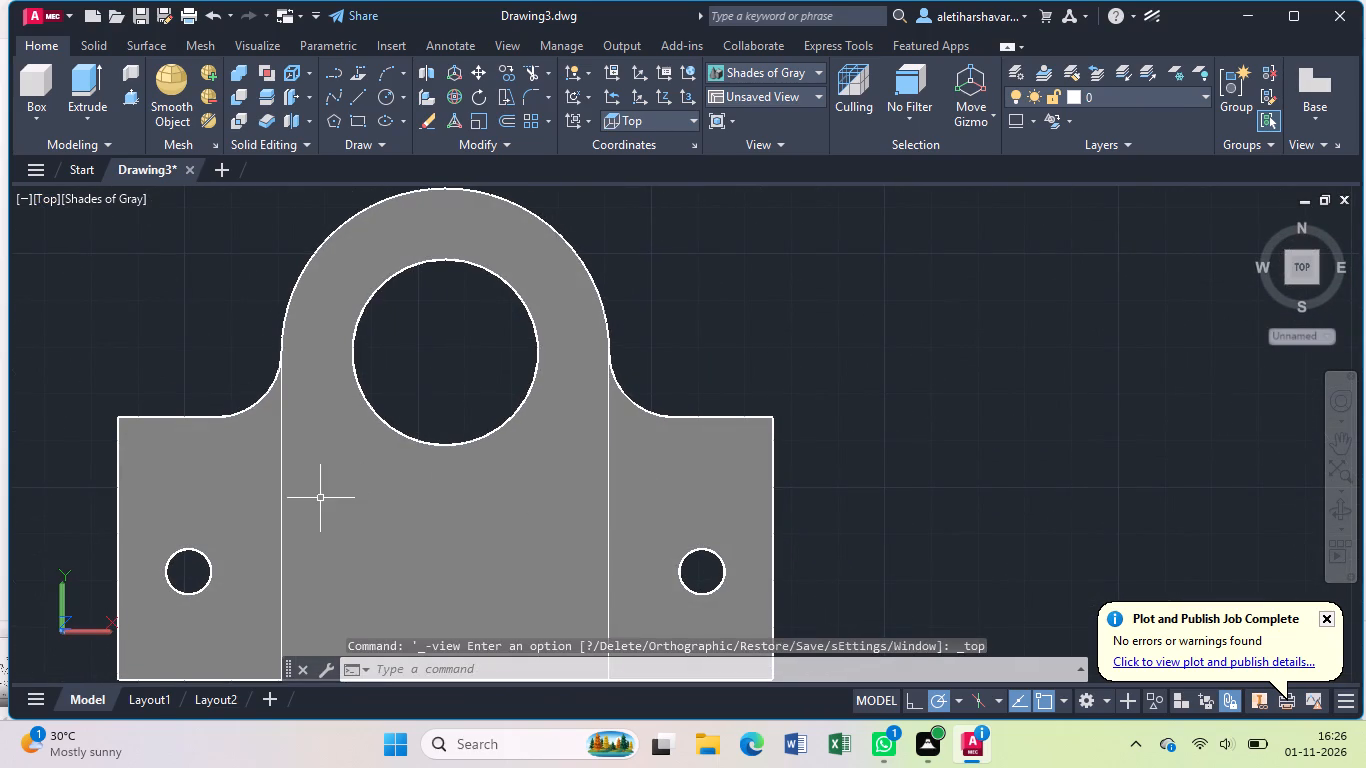
{"action": "left_click", "coordinate": [320, 500]}
{"action": "scroll", "coordinate": [319, 495], "scroll_direction": "down", "scroll_amount": 2}
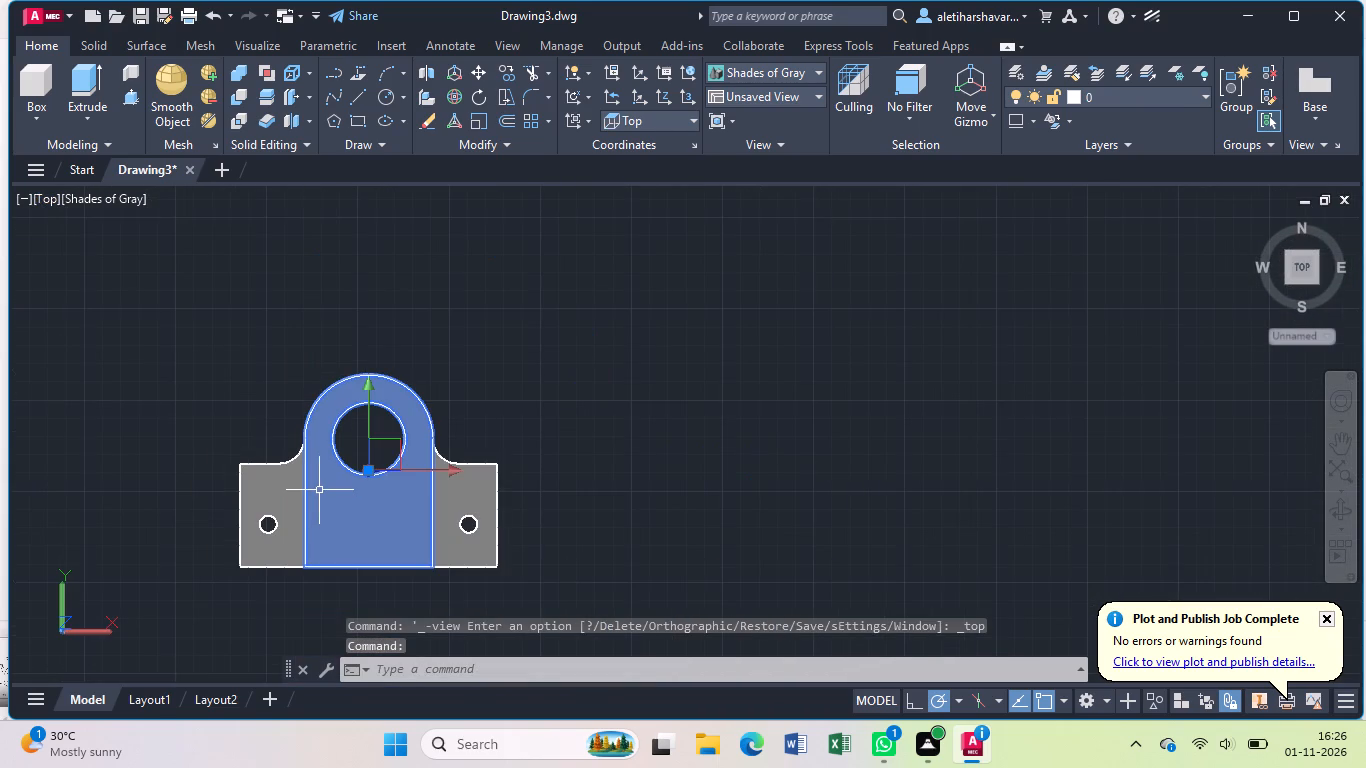
{"action": "key", "text": "Escape"}
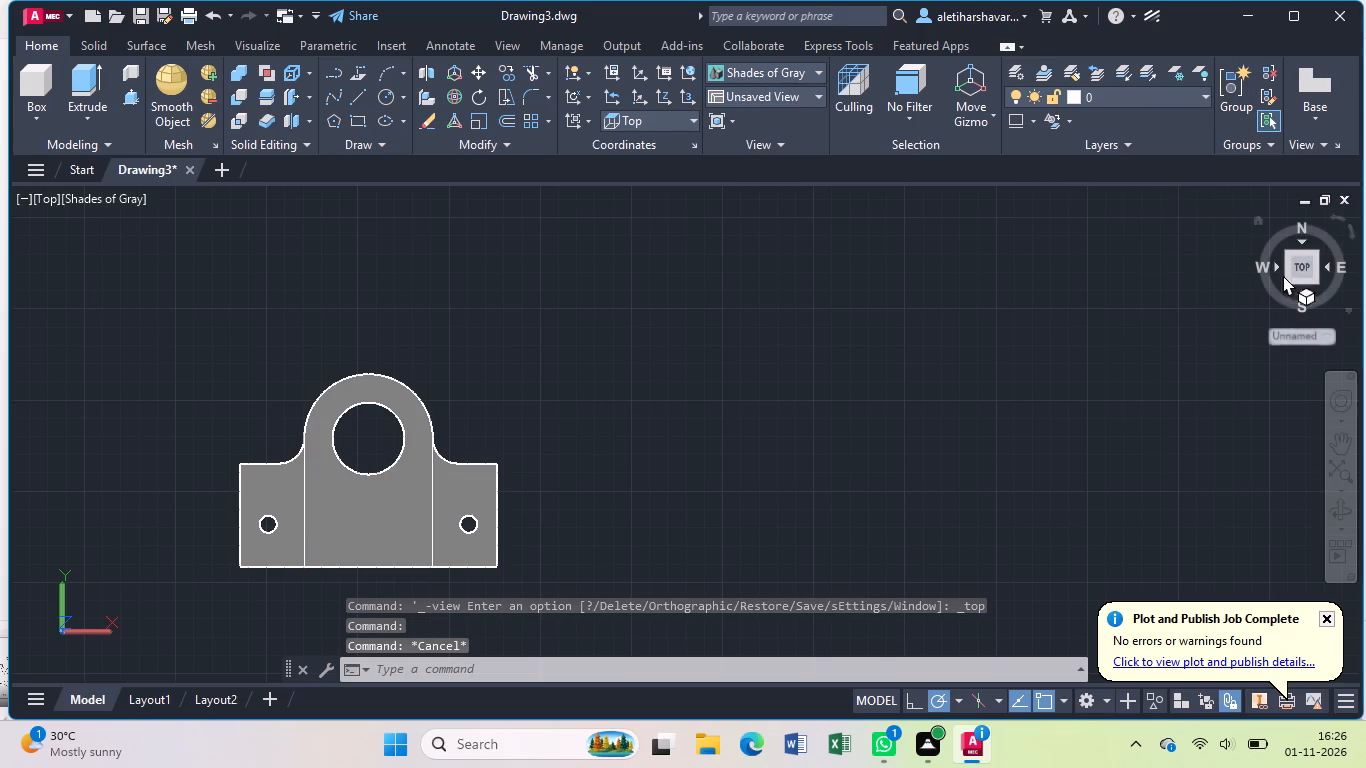
Examine the bracket's underside from several tilted 3D angles.
{"action": "left_click", "coordinate": [1334, 501]}
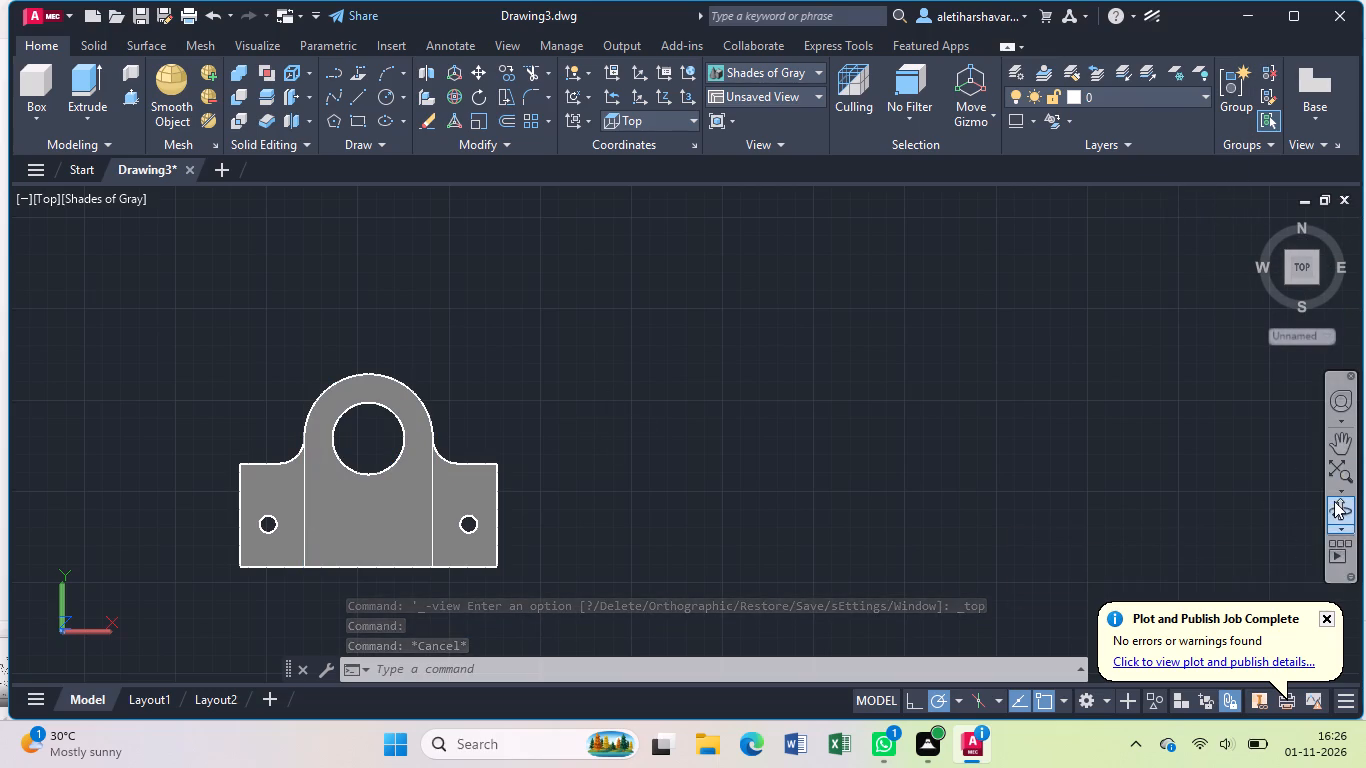
{"action": "left_click_drag", "start_coordinate": [730, 444], "coordinate": [867, 445]}
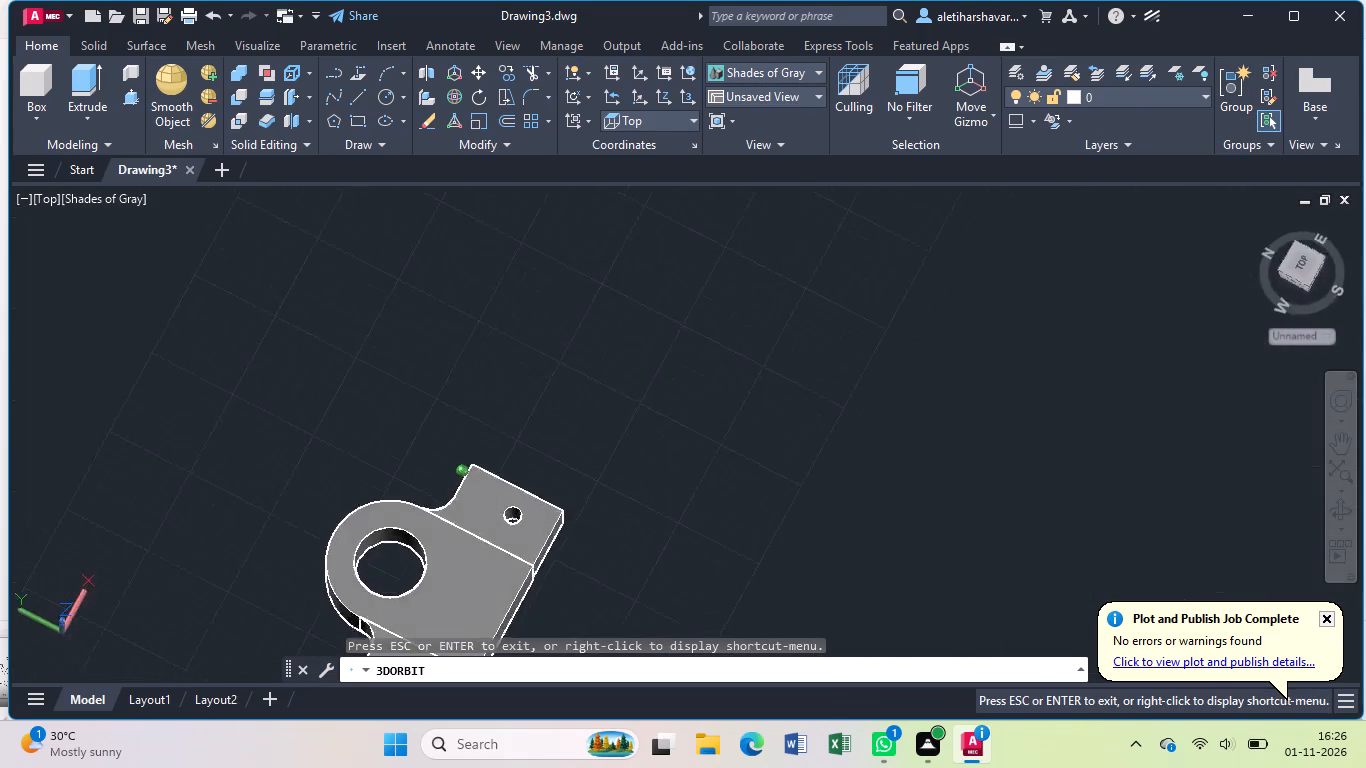
{"action": "left_click_drag", "start_coordinate": [867, 445], "coordinate": [1145, 322]}
{"action": "left_click_drag", "start_coordinate": [797, 577], "coordinate": [797, 518]}
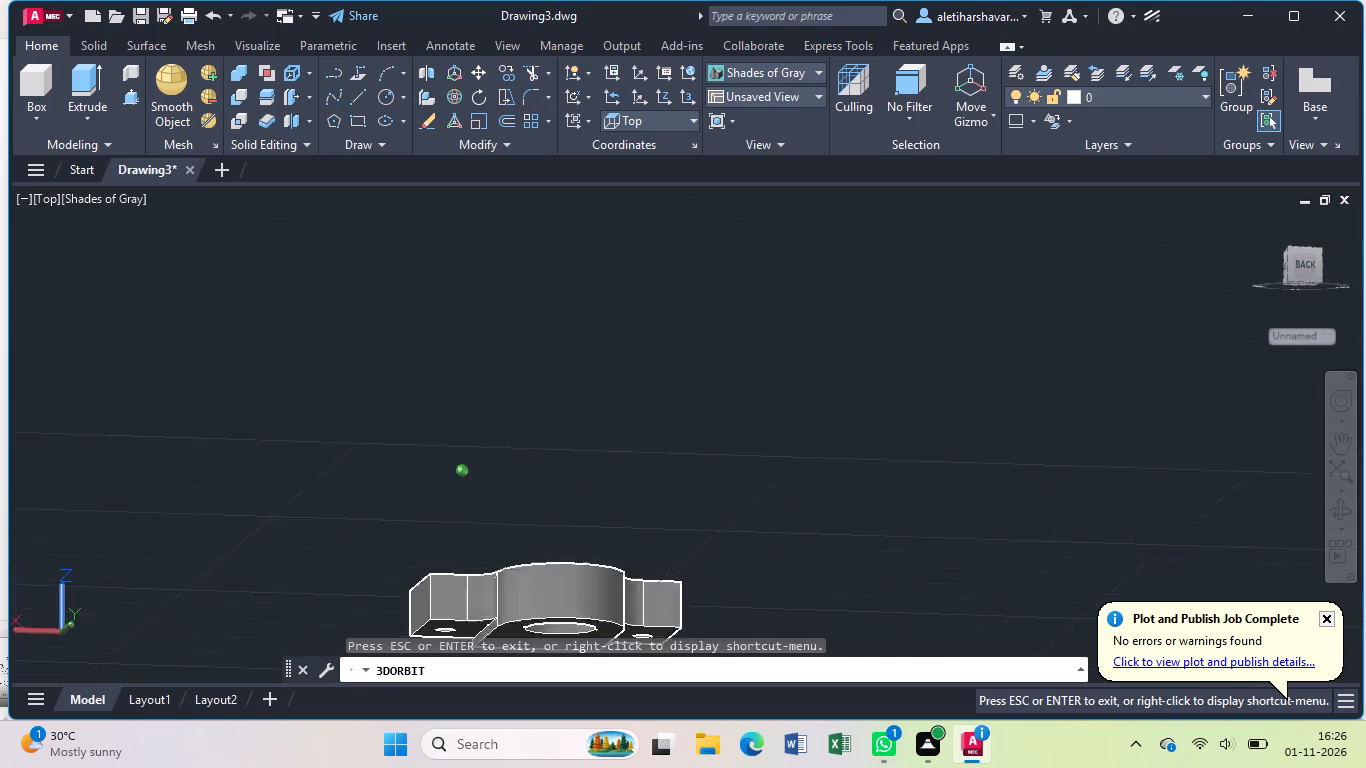
{"action": "left_click_drag", "start_coordinate": [797, 518], "coordinate": [801, 450]}
{"action": "middle_click_drag", "start_coordinate": [753, 565], "coordinate": [834, 426]}
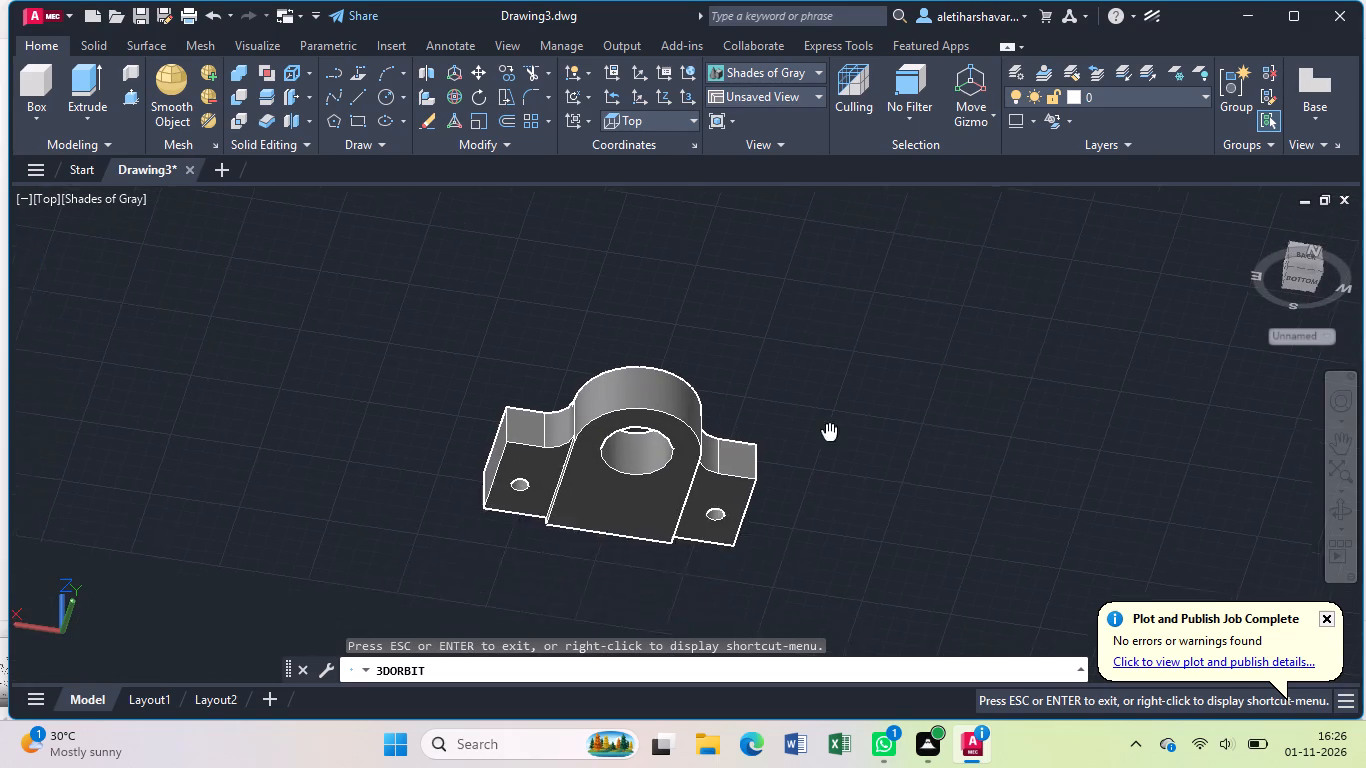
{"action": "middle_click_drag", "start_coordinate": [834, 426], "coordinate": [923, 349]}
{"action": "scroll", "coordinate": [669, 453], "scroll_direction": "up", "scroll_amount": 7}
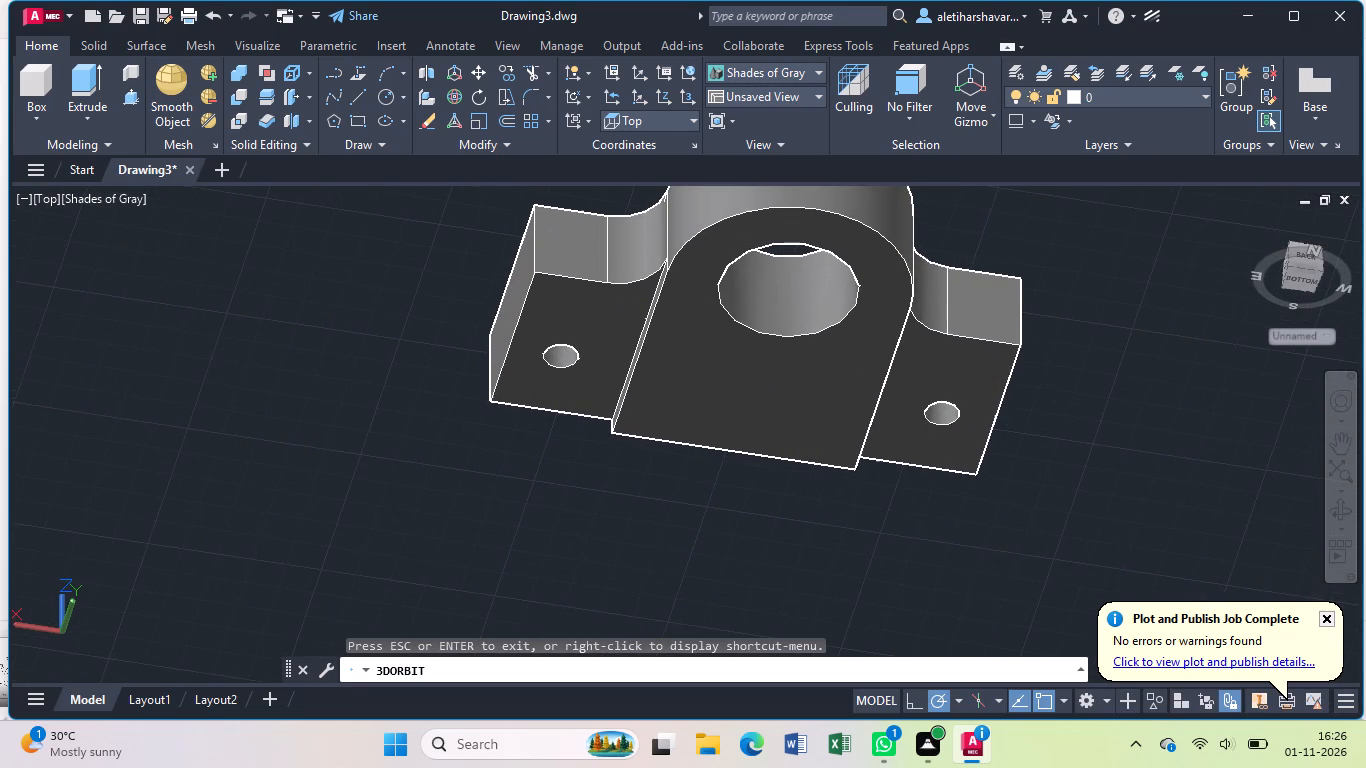
{"action": "left_click_drag", "start_coordinate": [616, 510], "coordinate": [663, 559]}
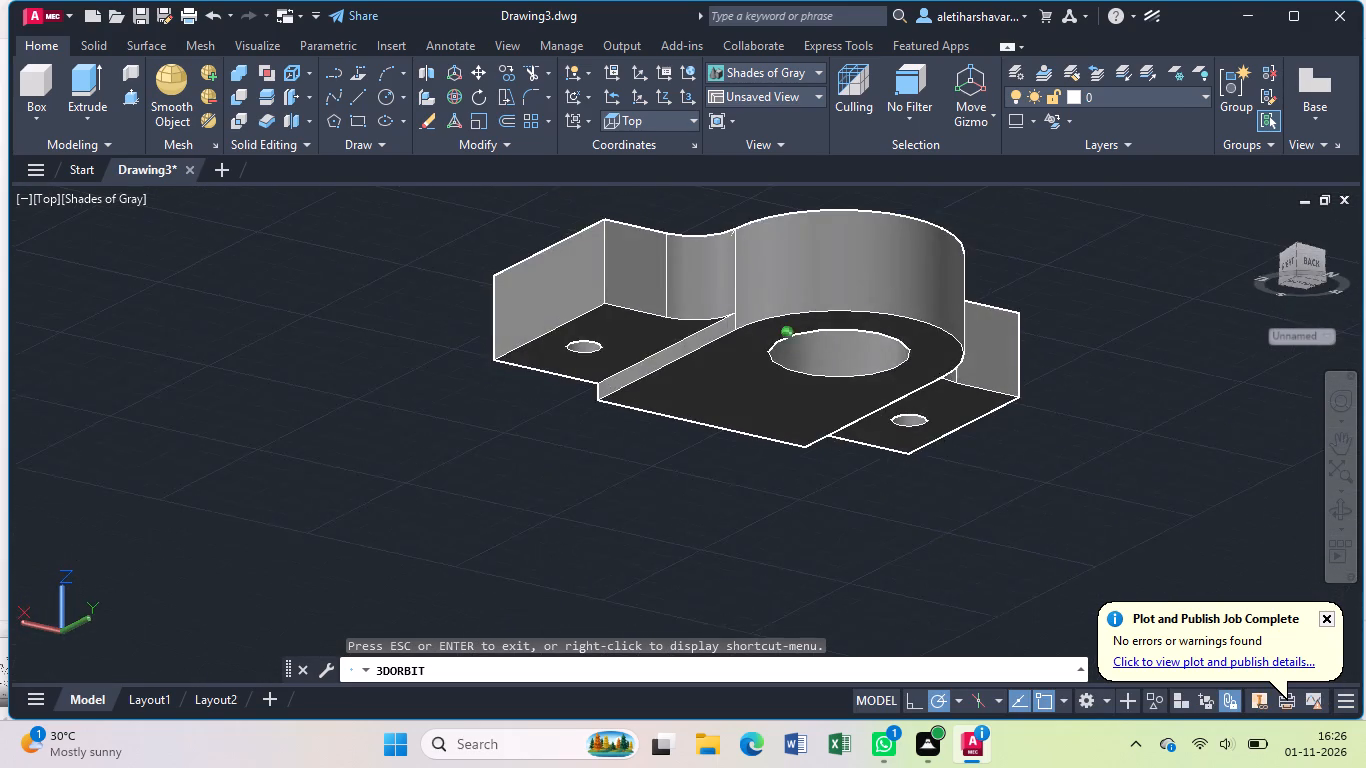
{"action": "left_click_drag", "start_coordinate": [663, 559], "coordinate": [520, 518]}
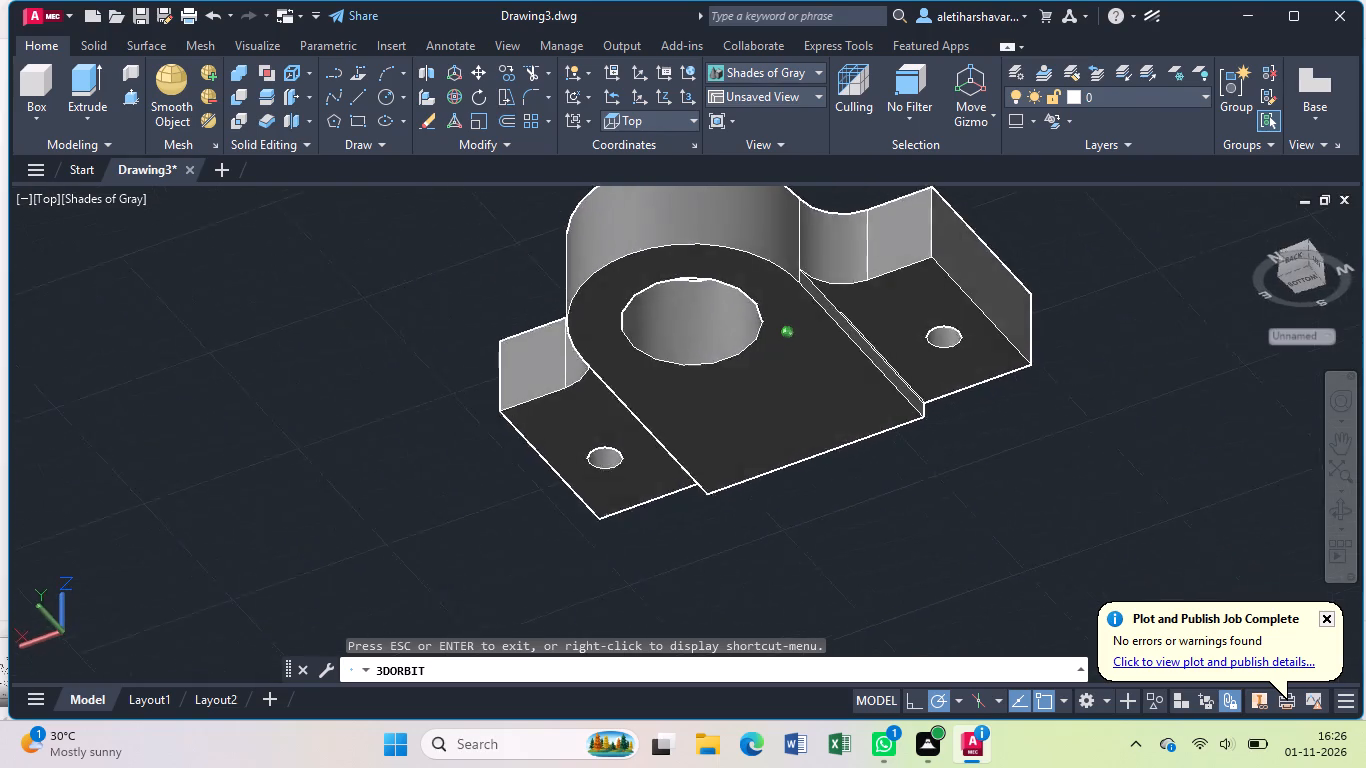
{"action": "left_click_drag", "start_coordinate": [520, 518], "coordinate": [553, 511]}
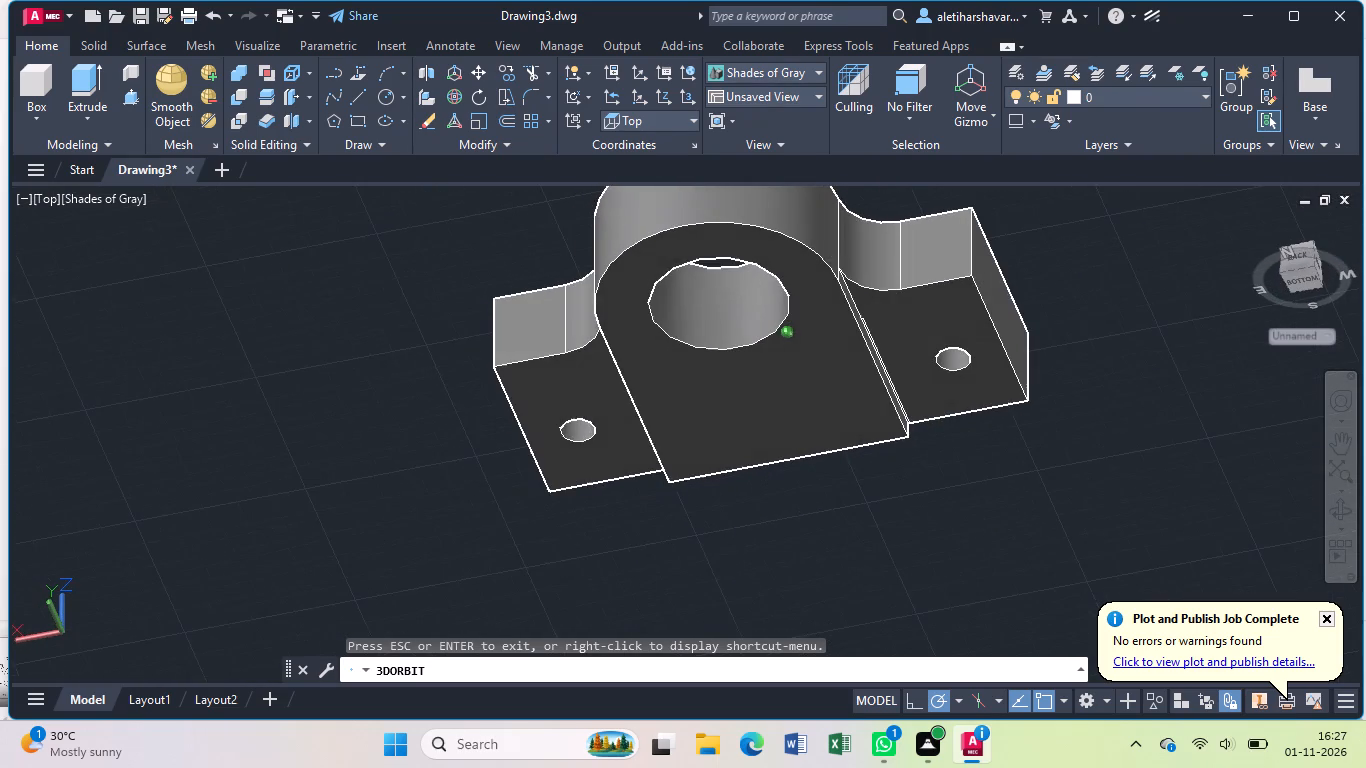
{"action": "left_click_drag", "start_coordinate": [553, 511], "coordinate": [556, 508]}
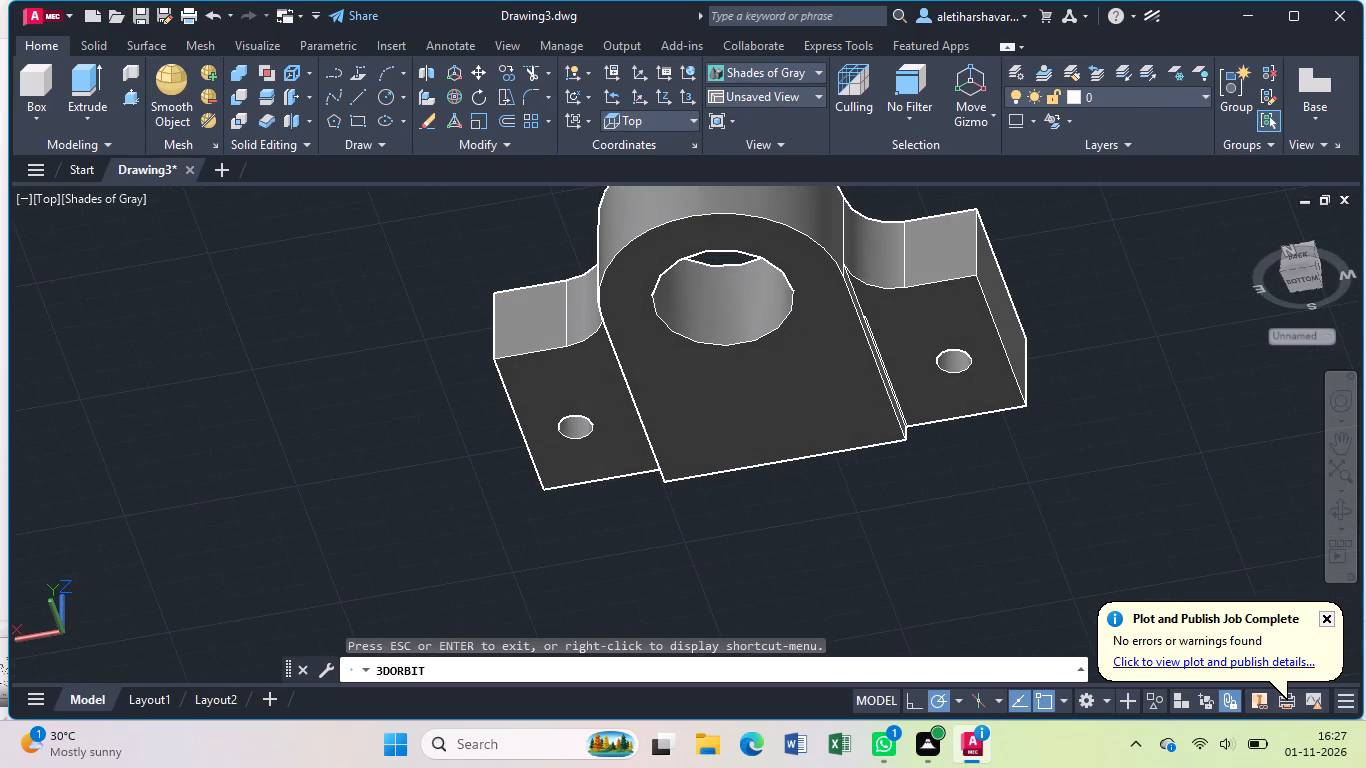
{"action": "key", "text": "Escape"}
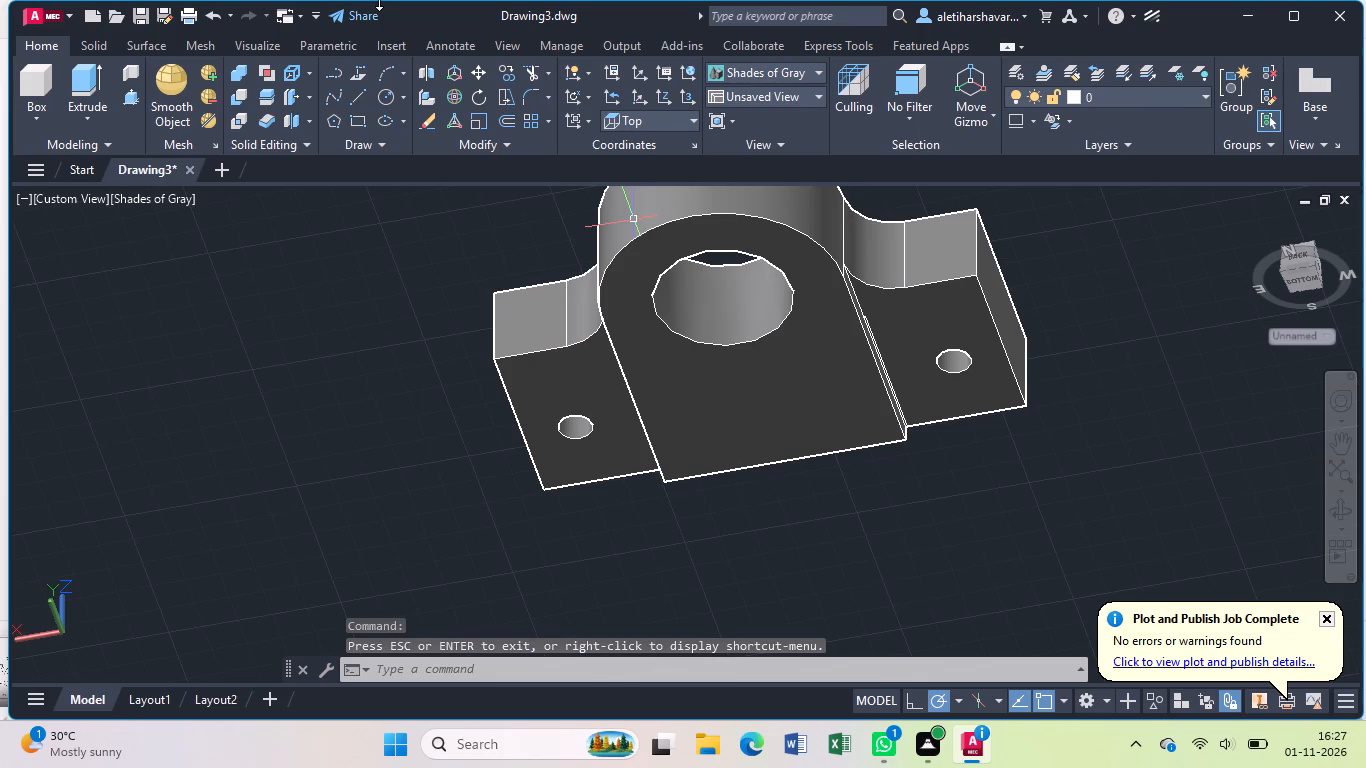
Show the model in the Top view with the 2D Wireframe visual style.
{"action": "left_click", "coordinate": [82, 199]}
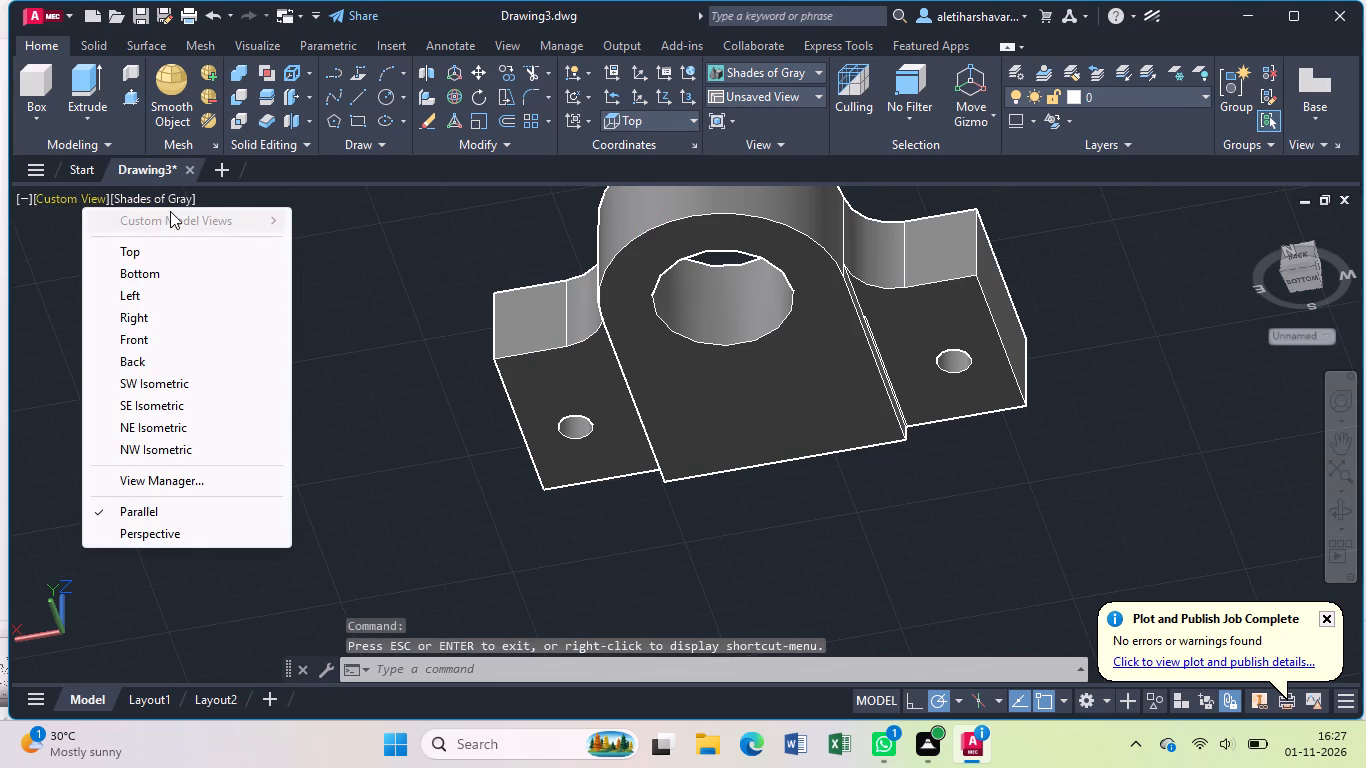
{"action": "left_click", "coordinate": [155, 251]}
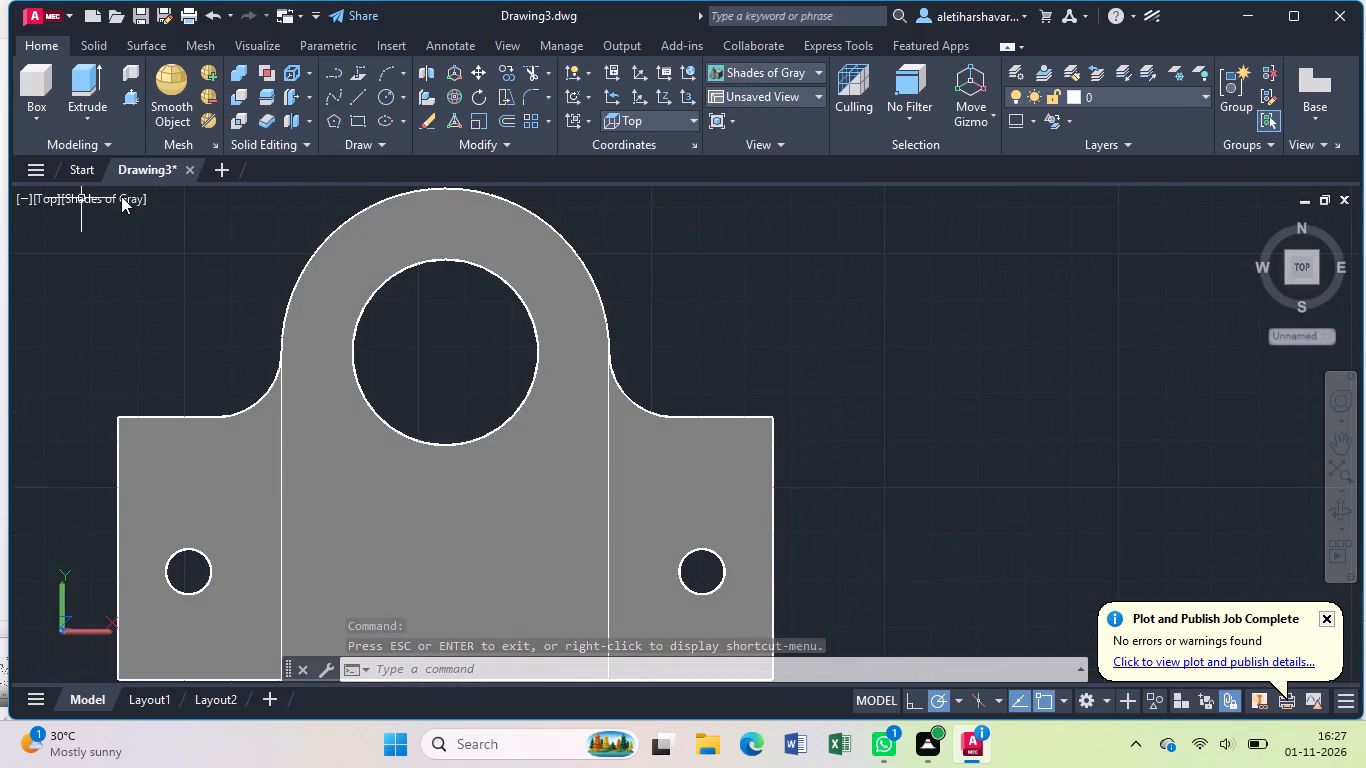
{"action": "left_click", "coordinate": [121, 196]}
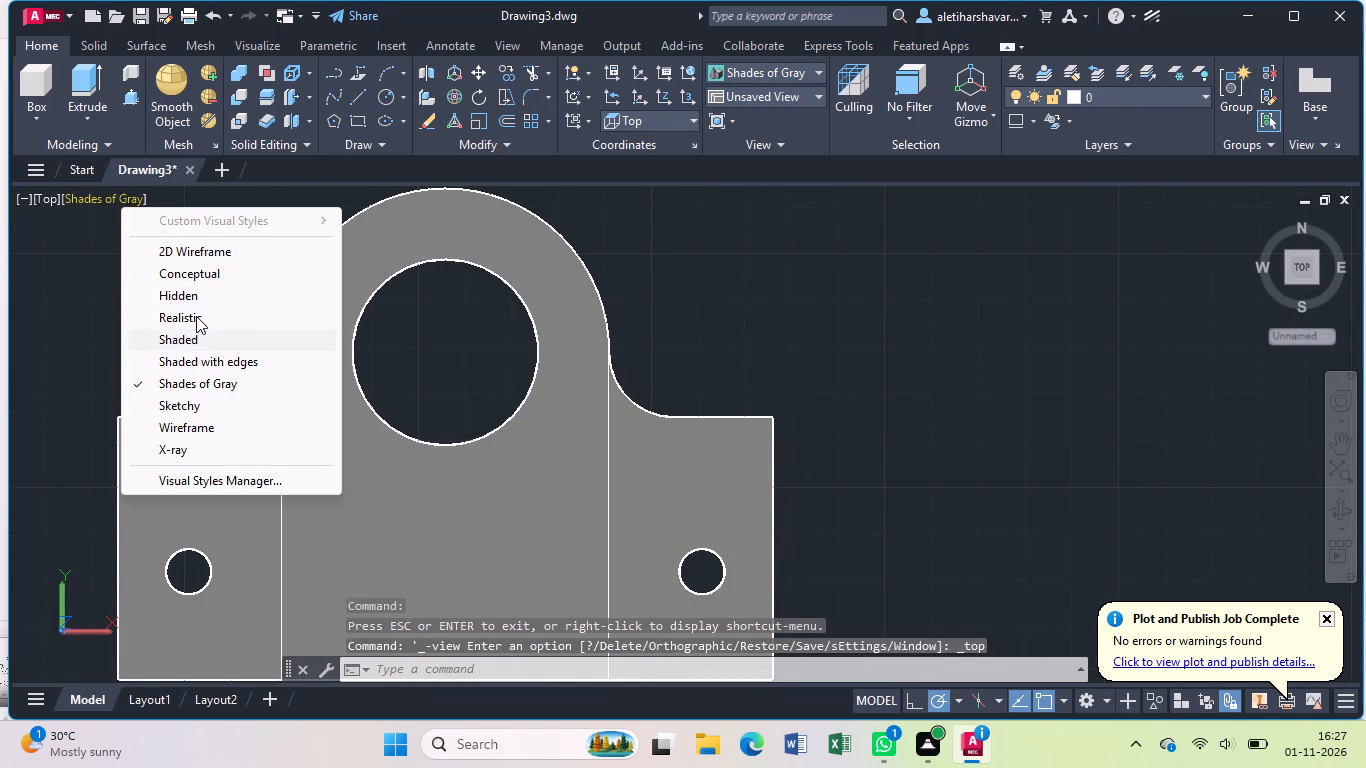
{"action": "left_click", "coordinate": [191, 246]}
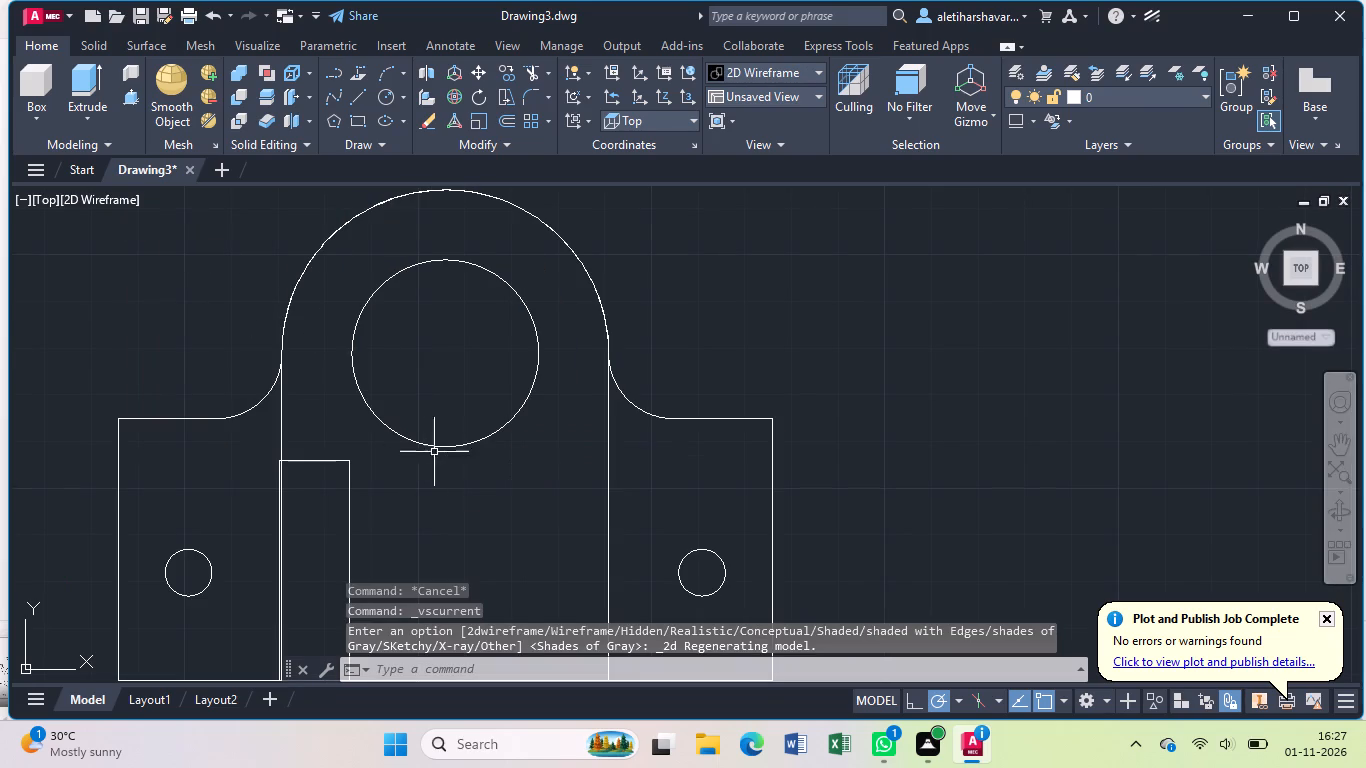
Move the four lines of the 15 by 47 mm outline from its lower-left corner onto the upright's lower-left corner.
{"action": "scroll", "coordinate": [833, 508], "scroll_direction": "down", "scroll_amount": 1}
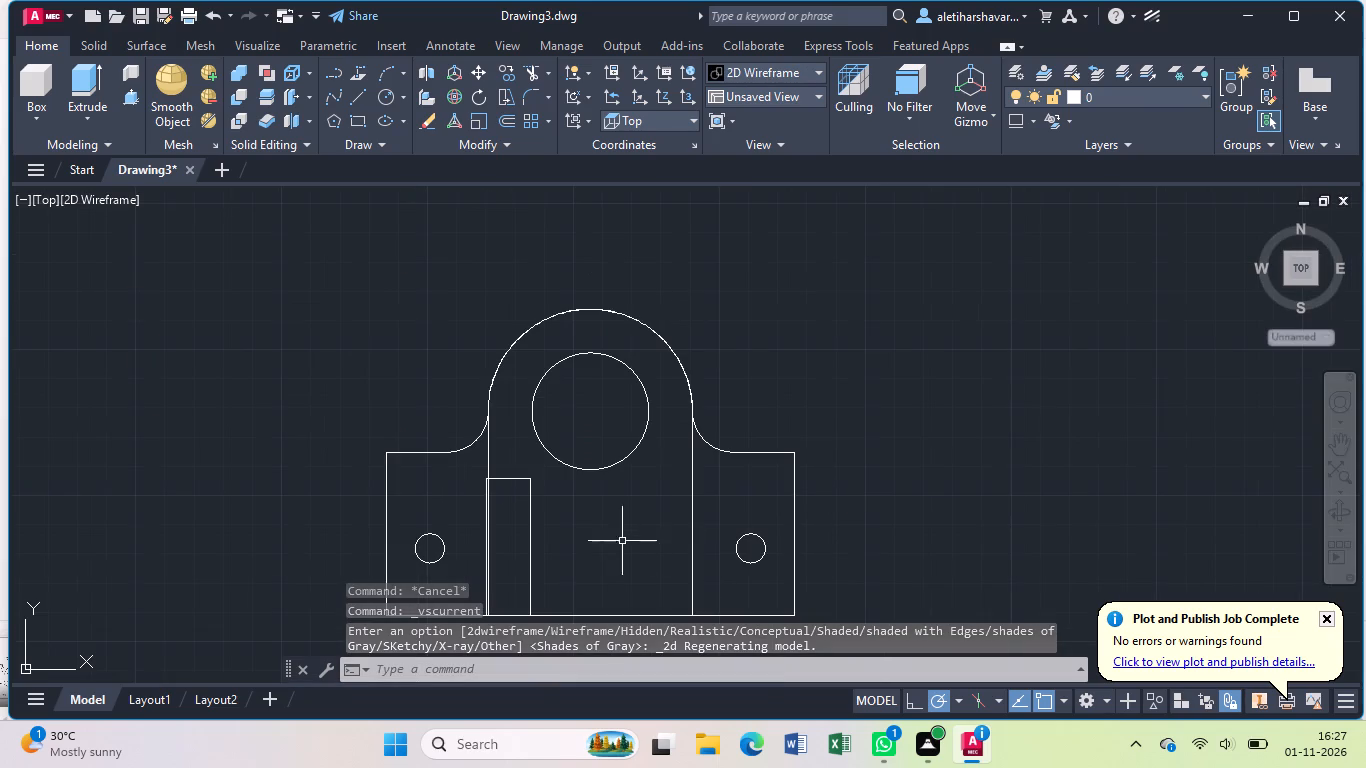
{"action": "middle_click_drag", "start_coordinate": [554, 551], "coordinate": [578, 403]}
{"action": "left_click_drag", "start_coordinate": [557, 527], "coordinate": [578, 403]}
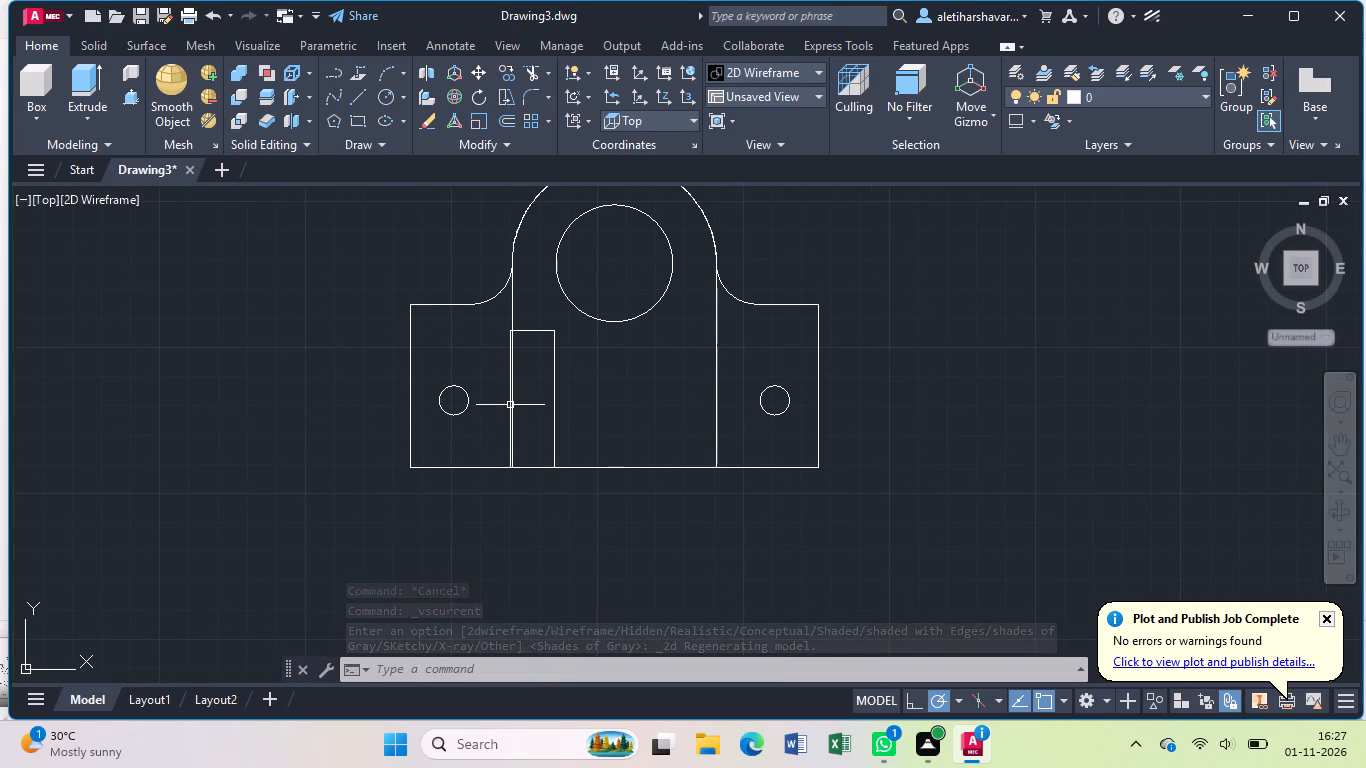
{"action": "scroll", "coordinate": [511, 405], "scroll_direction": "up", "scroll_amount": 2}
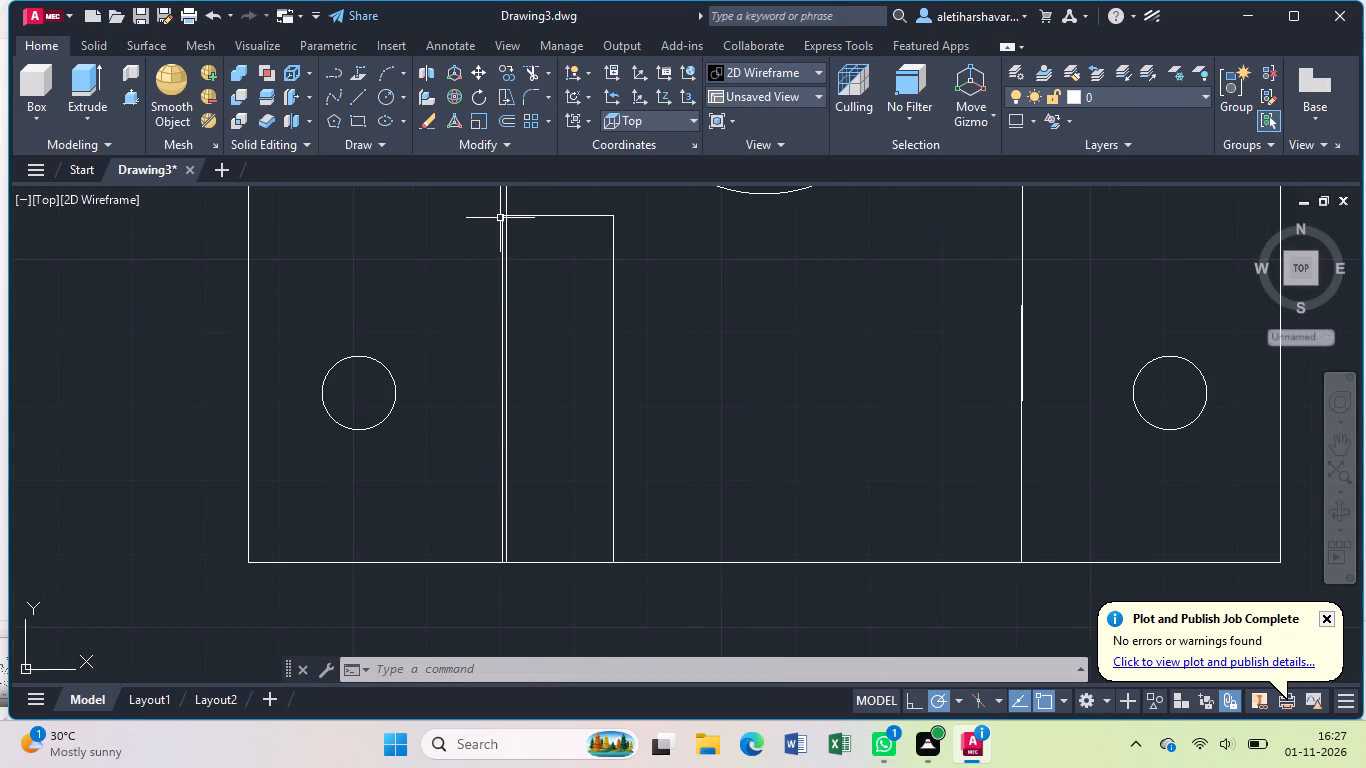
{"action": "left_click", "coordinate": [501, 217]}
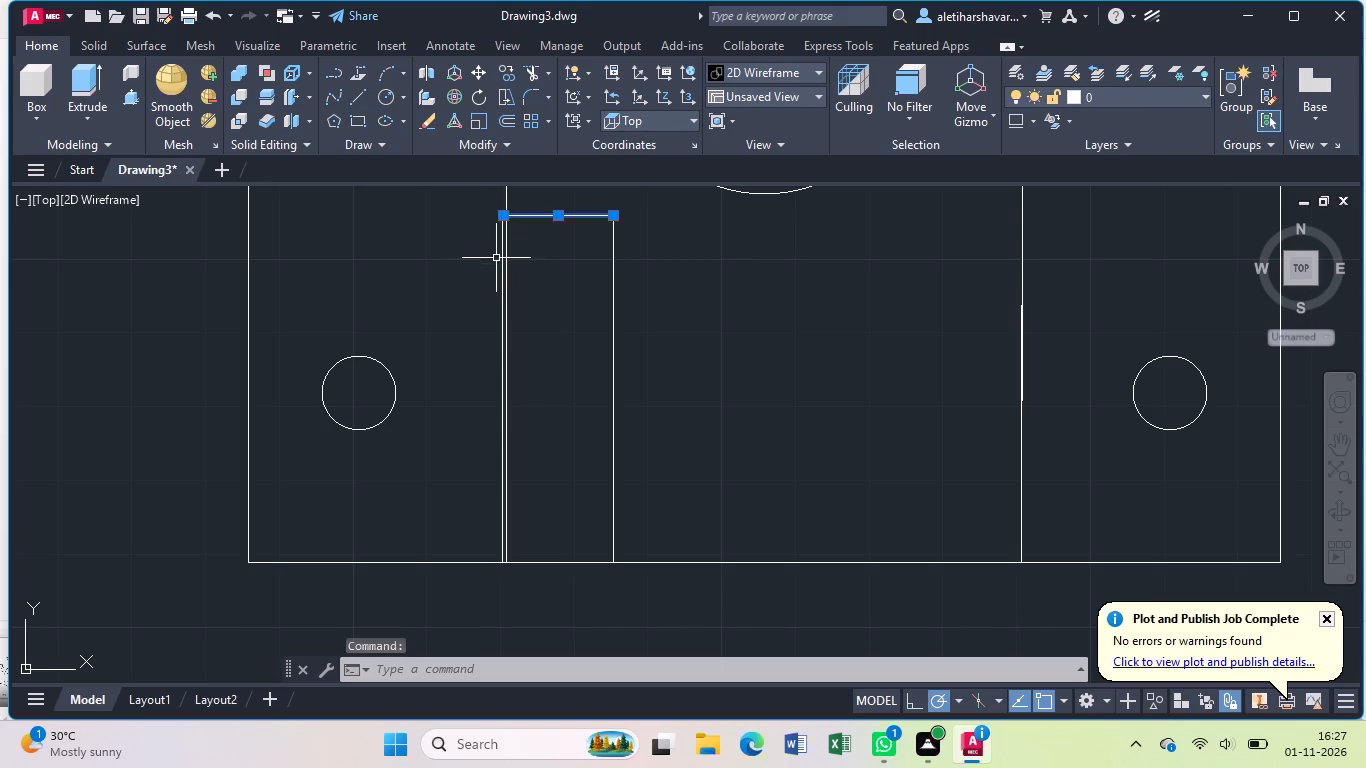
{"action": "left_click", "coordinate": [502, 267]}
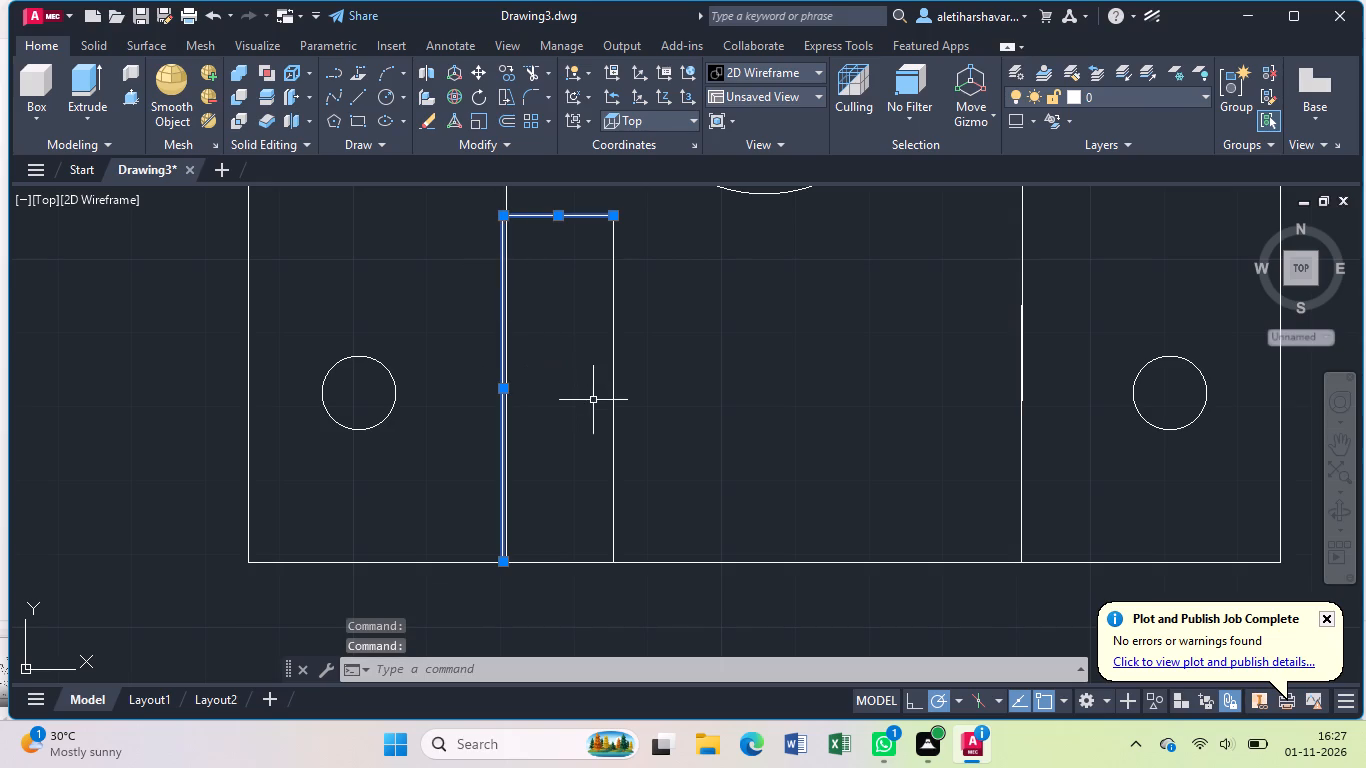
{"action": "left_click", "coordinate": [615, 408]}
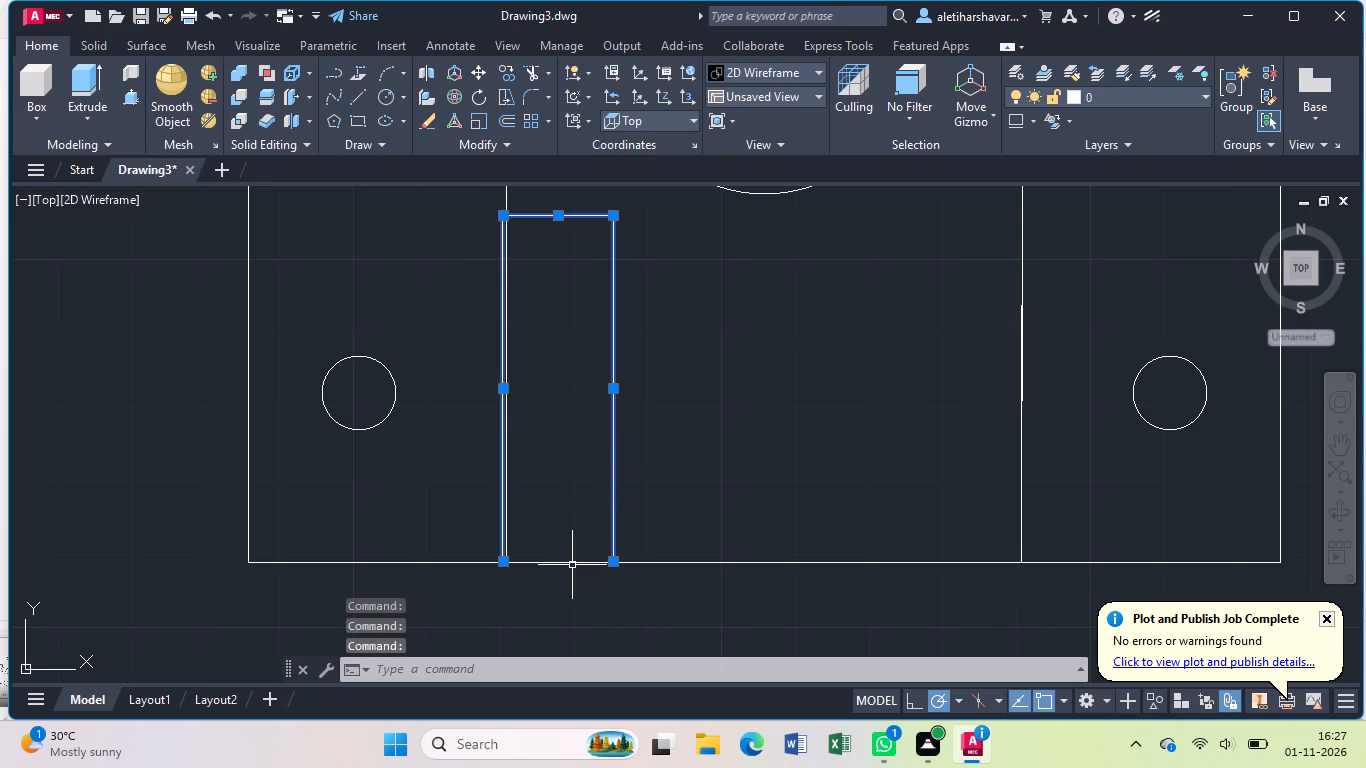
{"action": "left_click", "coordinate": [572, 565]}
{"action": "scroll", "coordinate": [509, 556], "scroll_direction": "up", "scroll_amount": 3}
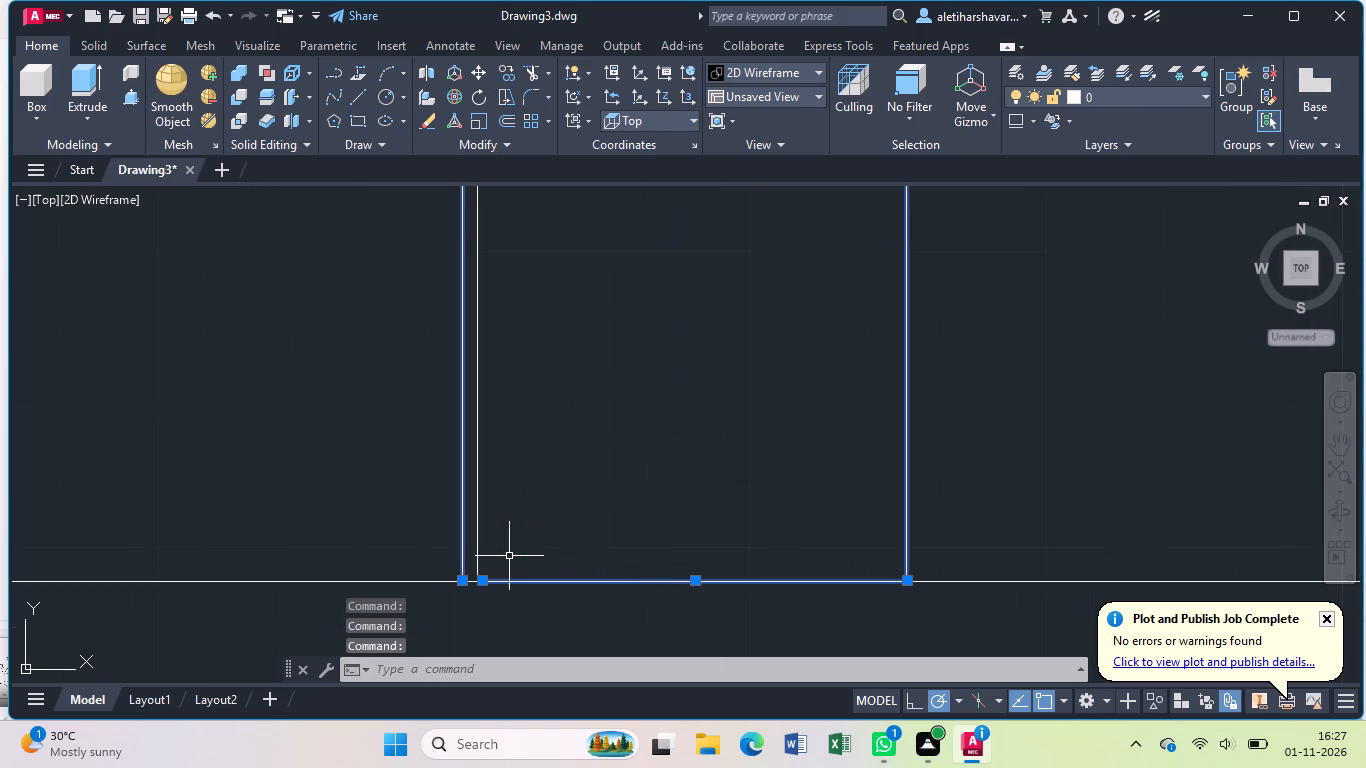
{"action": "type", "text": "mo"}
{"action": "key", "text": "Return"}
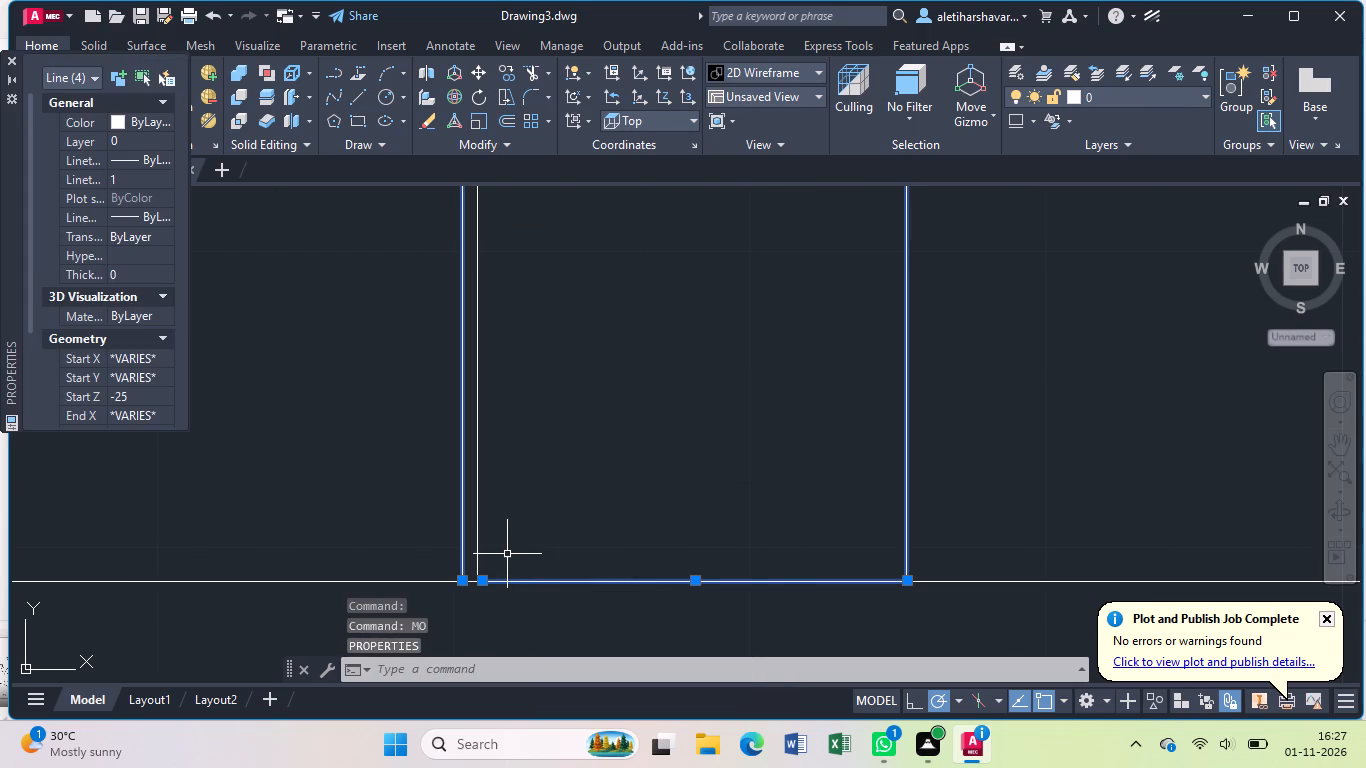
{"action": "type", "text": "mo"}
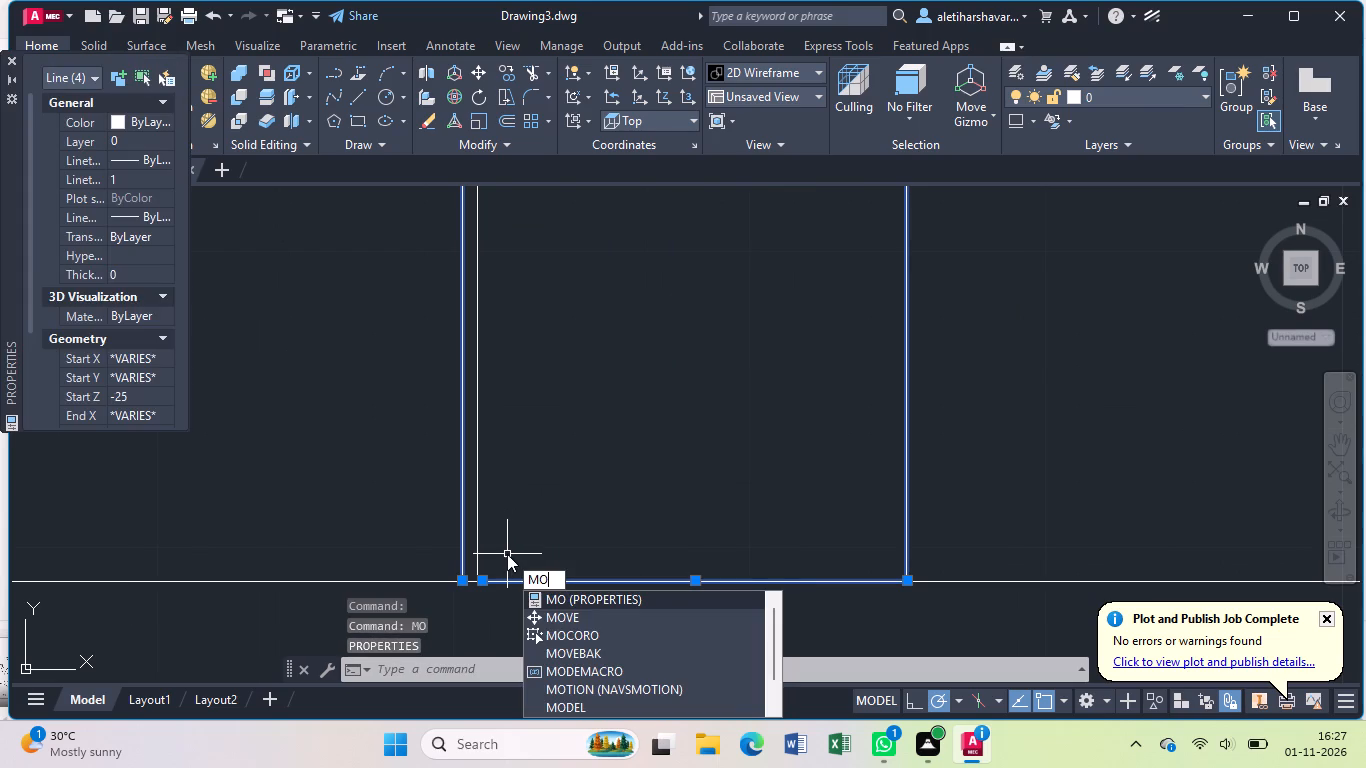
{"action": "left_click", "coordinate": [572, 611]}
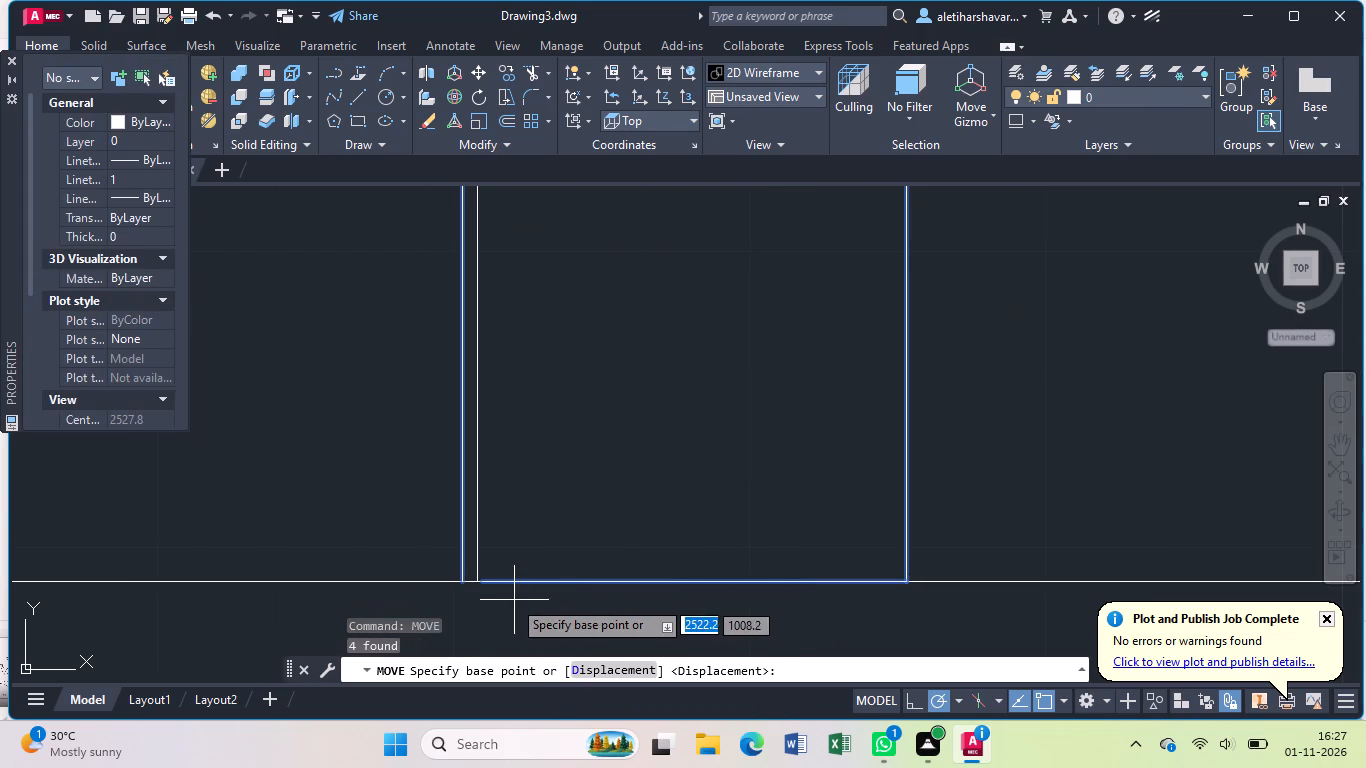
{"action": "left_click", "coordinate": [457, 583]}
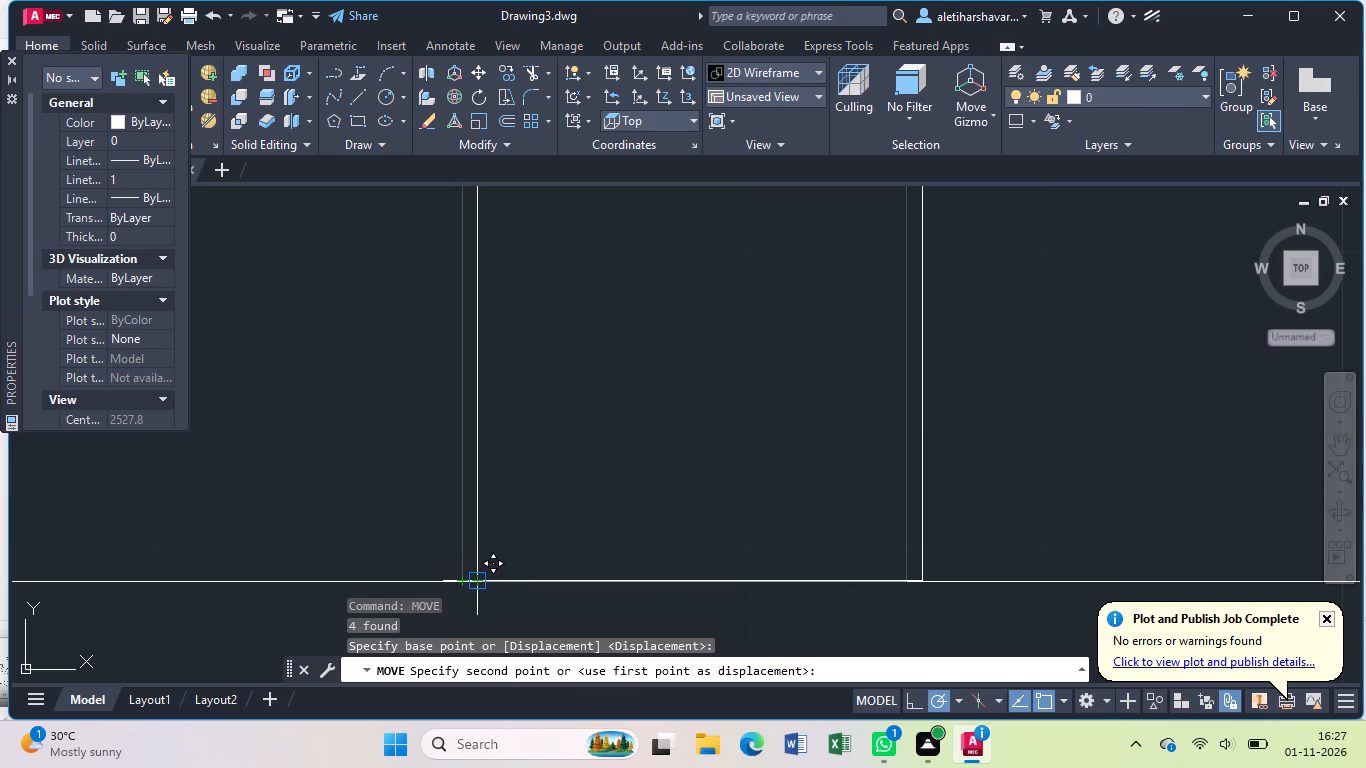
{"action": "left_click", "coordinate": [475, 578]}
{"action": "scroll", "coordinate": [475, 578], "scroll_direction": "down", "scroll_amount": 3}
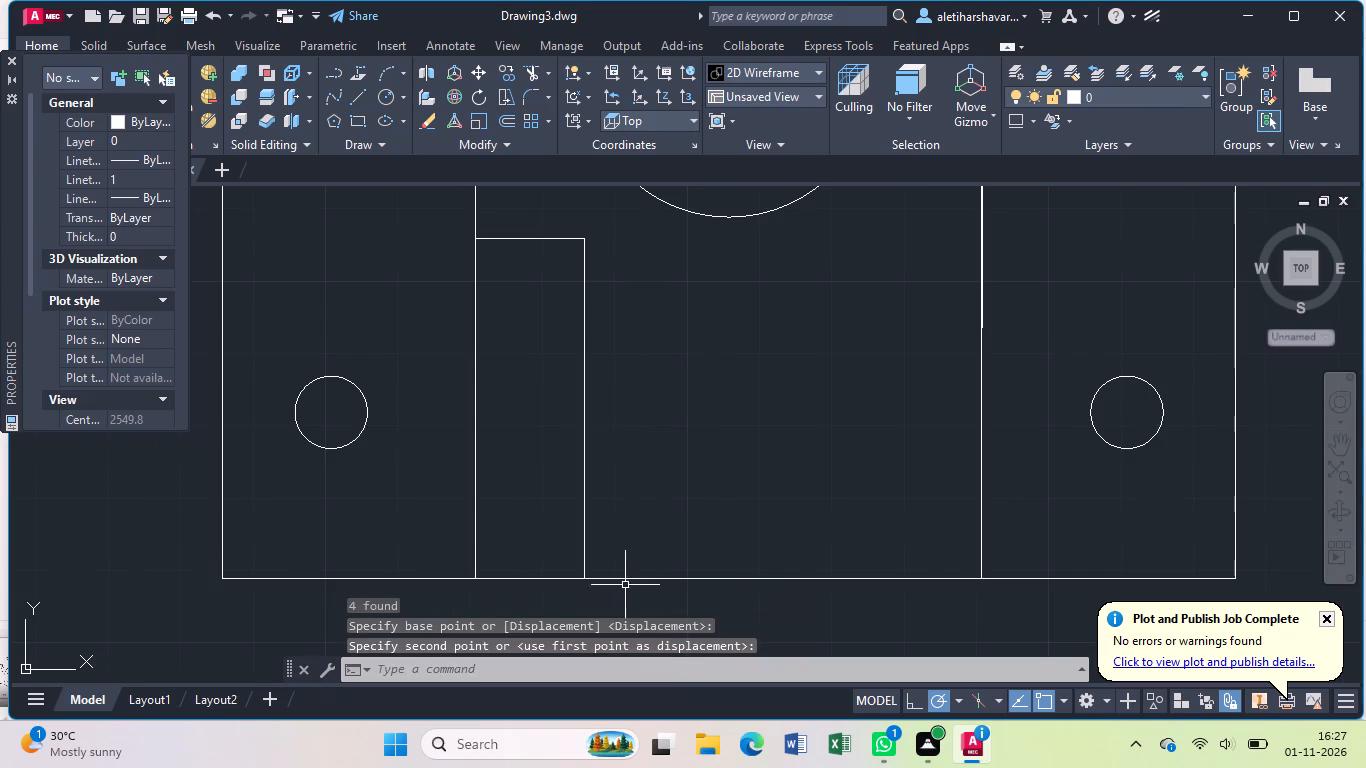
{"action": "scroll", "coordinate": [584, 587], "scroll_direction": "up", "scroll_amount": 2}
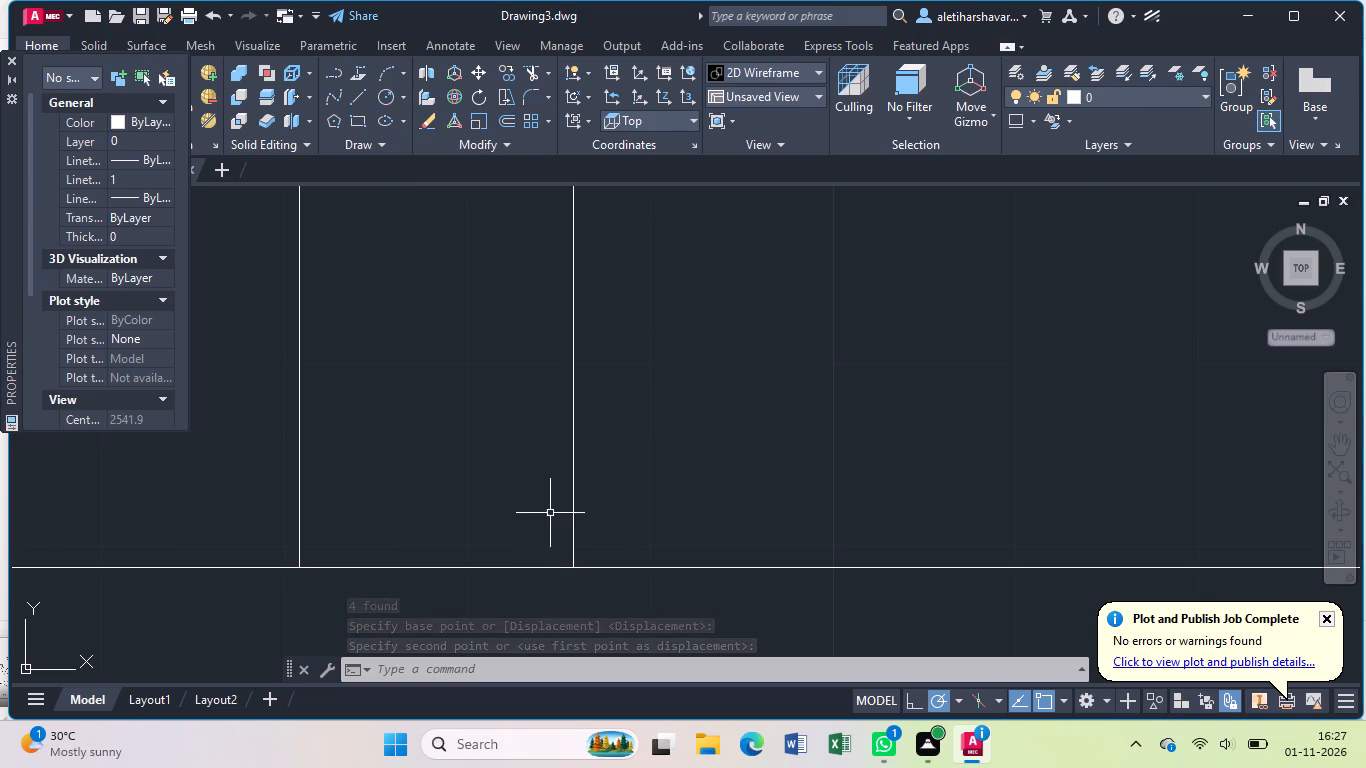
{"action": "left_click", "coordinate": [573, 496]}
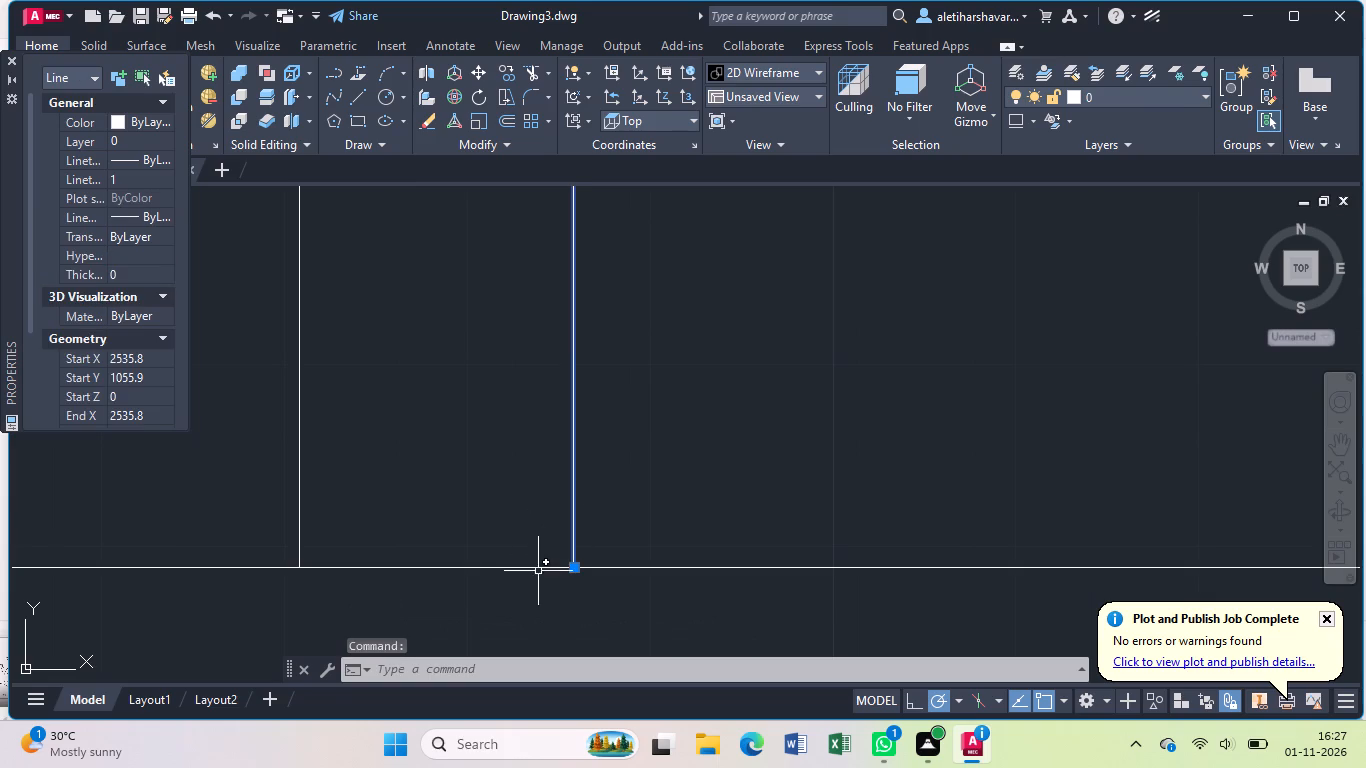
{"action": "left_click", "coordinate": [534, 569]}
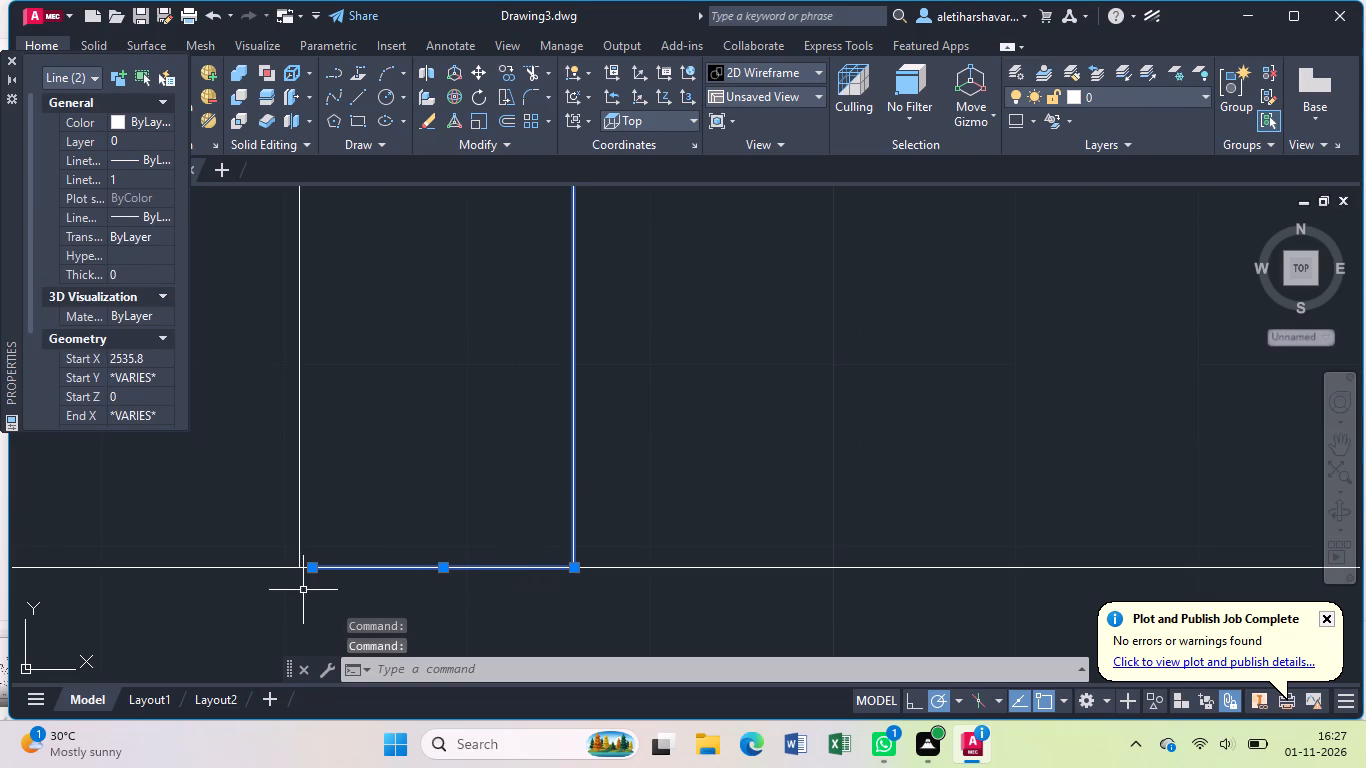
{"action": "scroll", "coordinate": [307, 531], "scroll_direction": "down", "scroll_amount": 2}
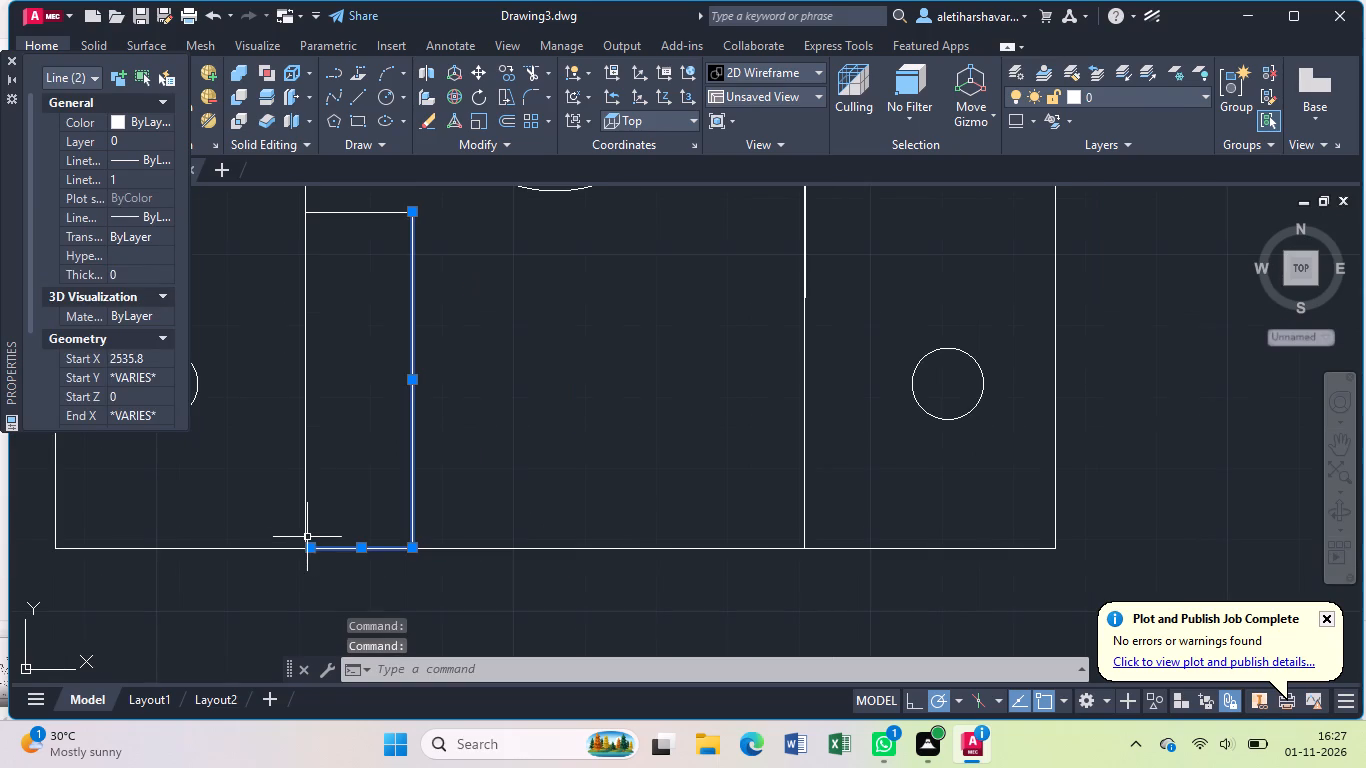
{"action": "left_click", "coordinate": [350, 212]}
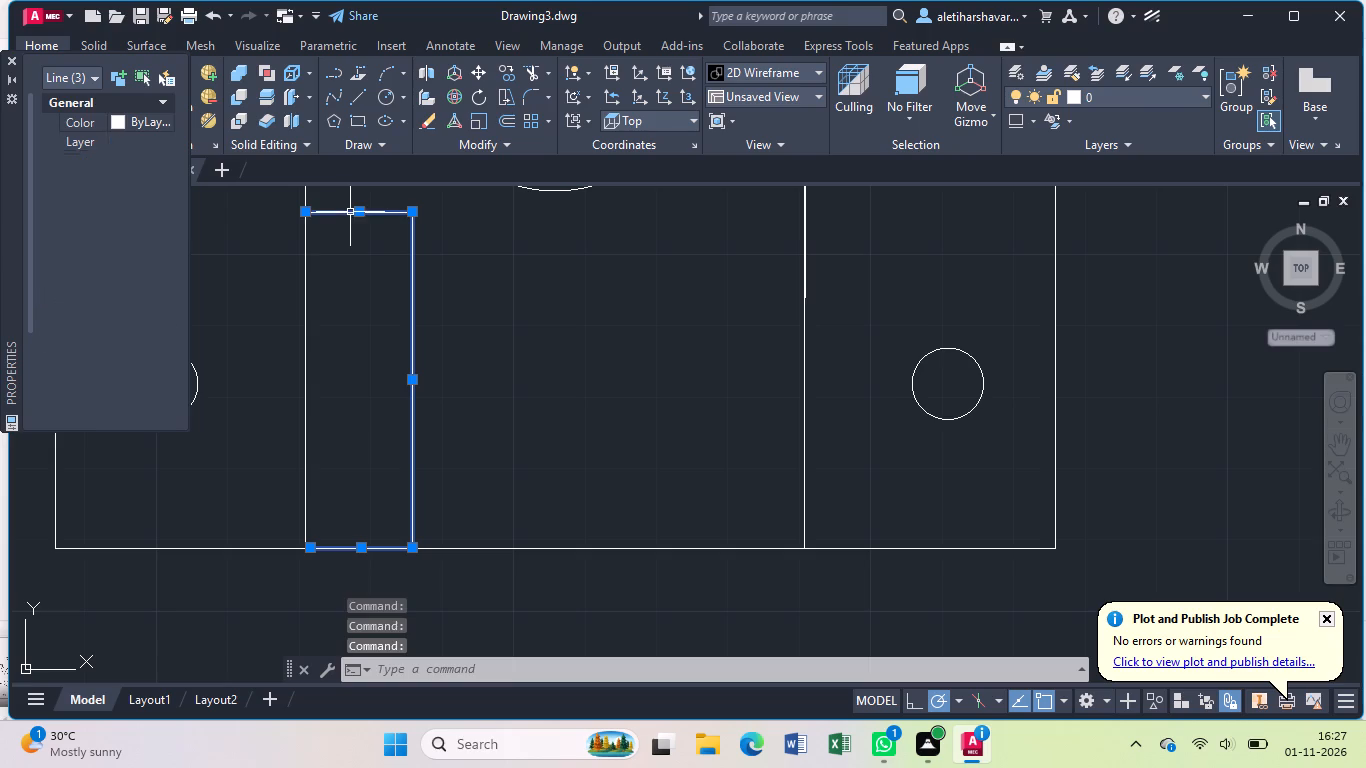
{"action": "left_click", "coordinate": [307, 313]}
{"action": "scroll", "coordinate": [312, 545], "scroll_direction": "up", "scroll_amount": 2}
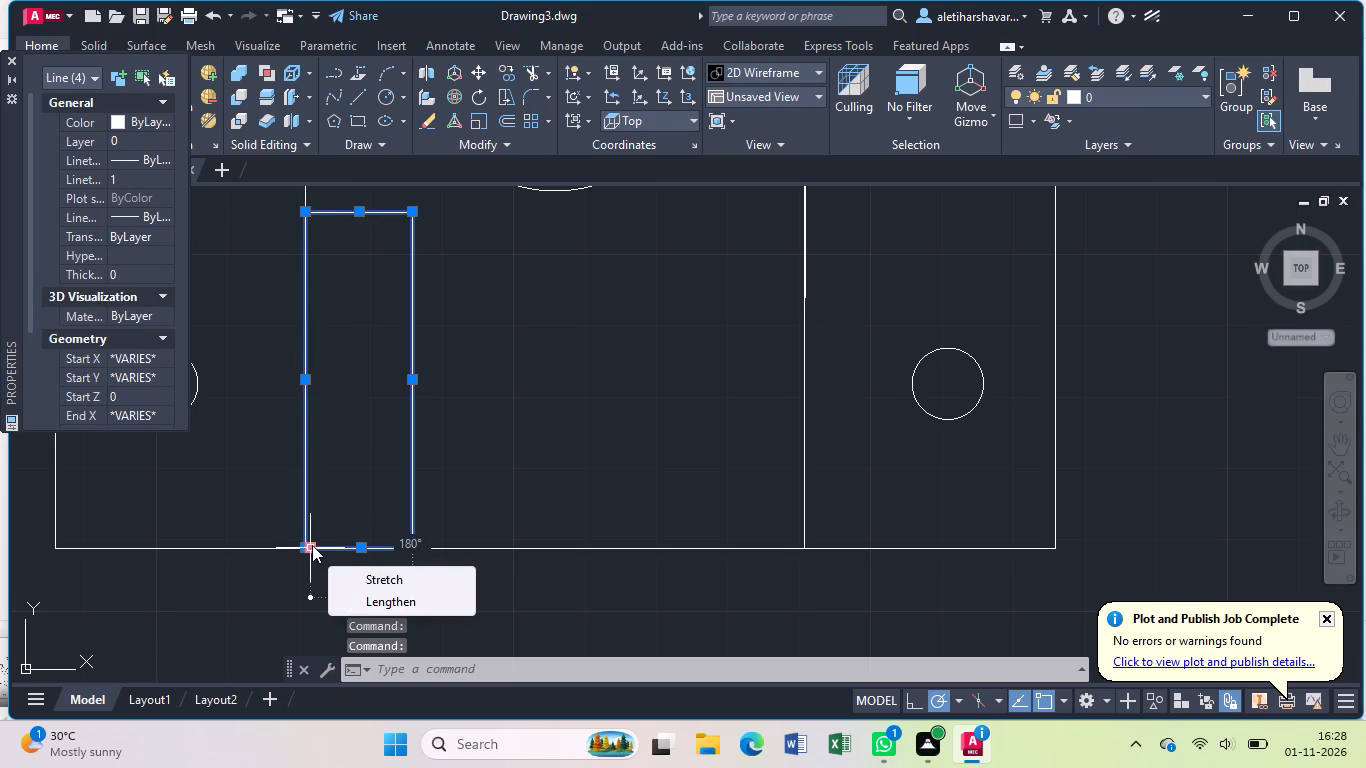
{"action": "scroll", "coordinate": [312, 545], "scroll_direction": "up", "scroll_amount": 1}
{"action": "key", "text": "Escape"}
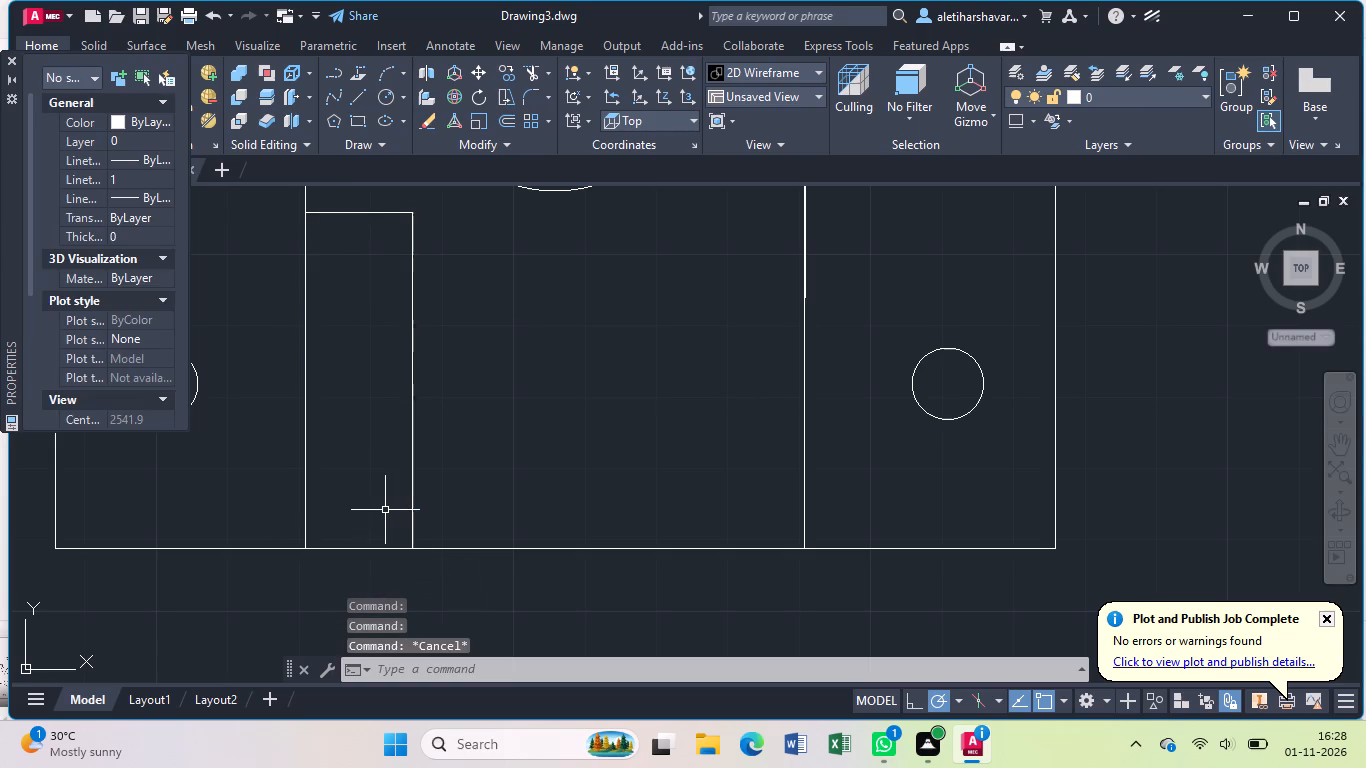
Trim away the narrow outline's bottom line between its two vertical sides.
{"action": "type", "text": "tr"}
{"action": "key", "text": "Return"}
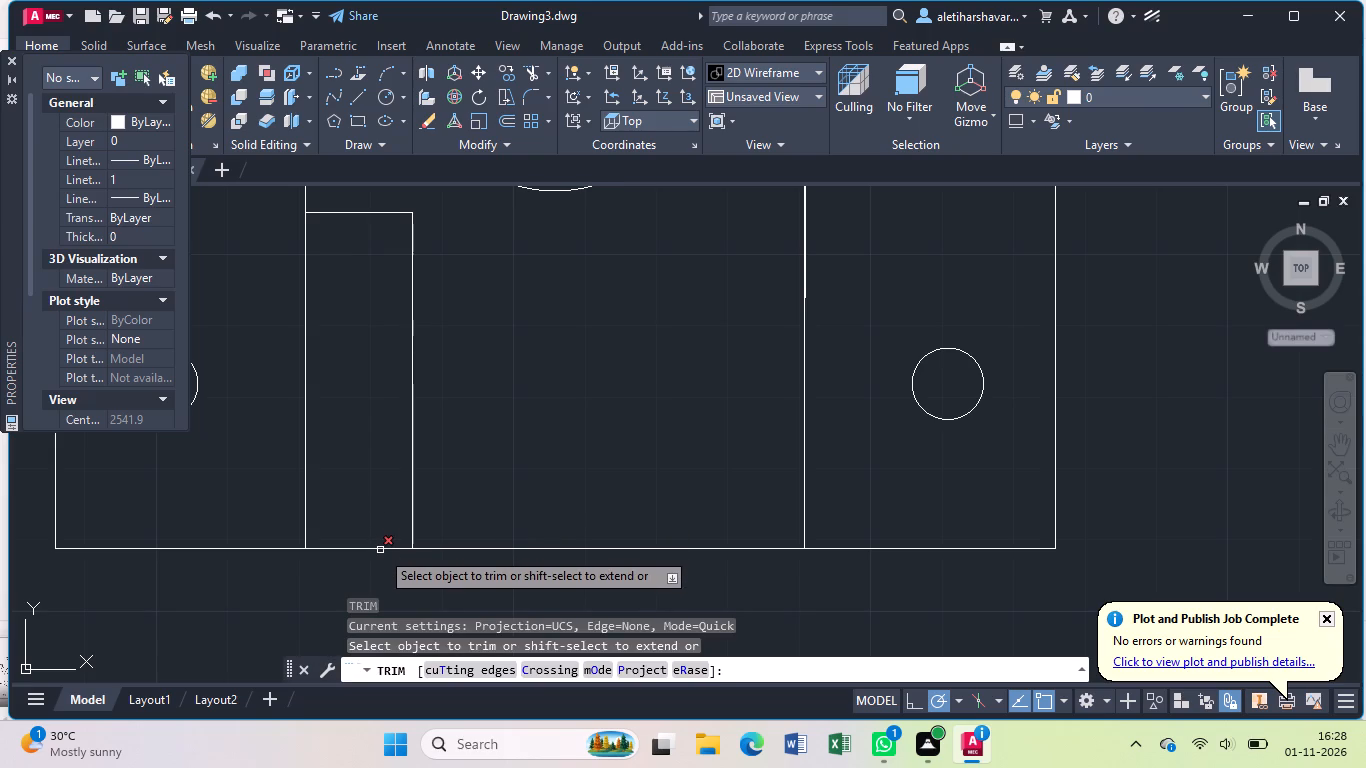
{"action": "left_click", "coordinate": [319, 550], "text": "shift"}
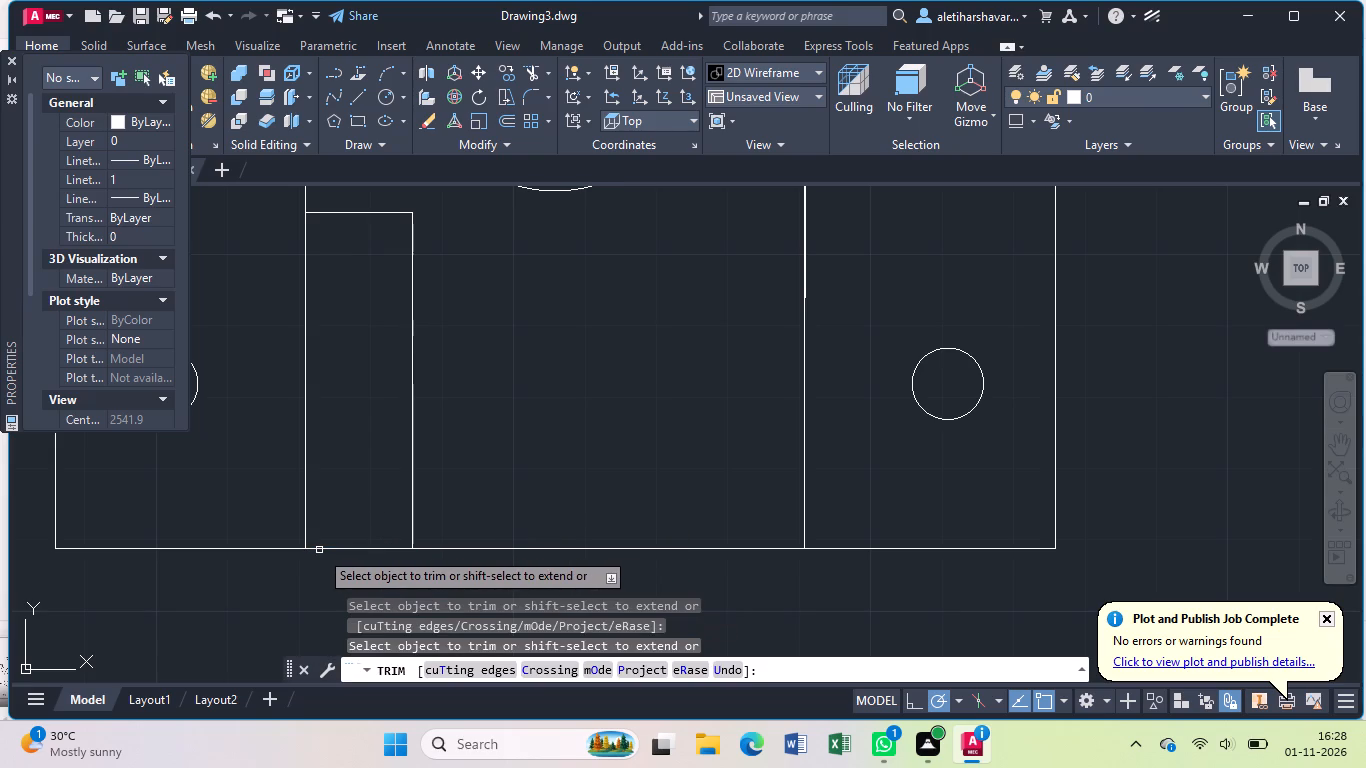
{"action": "left_click", "coordinate": [319, 550], "text": "shift"}
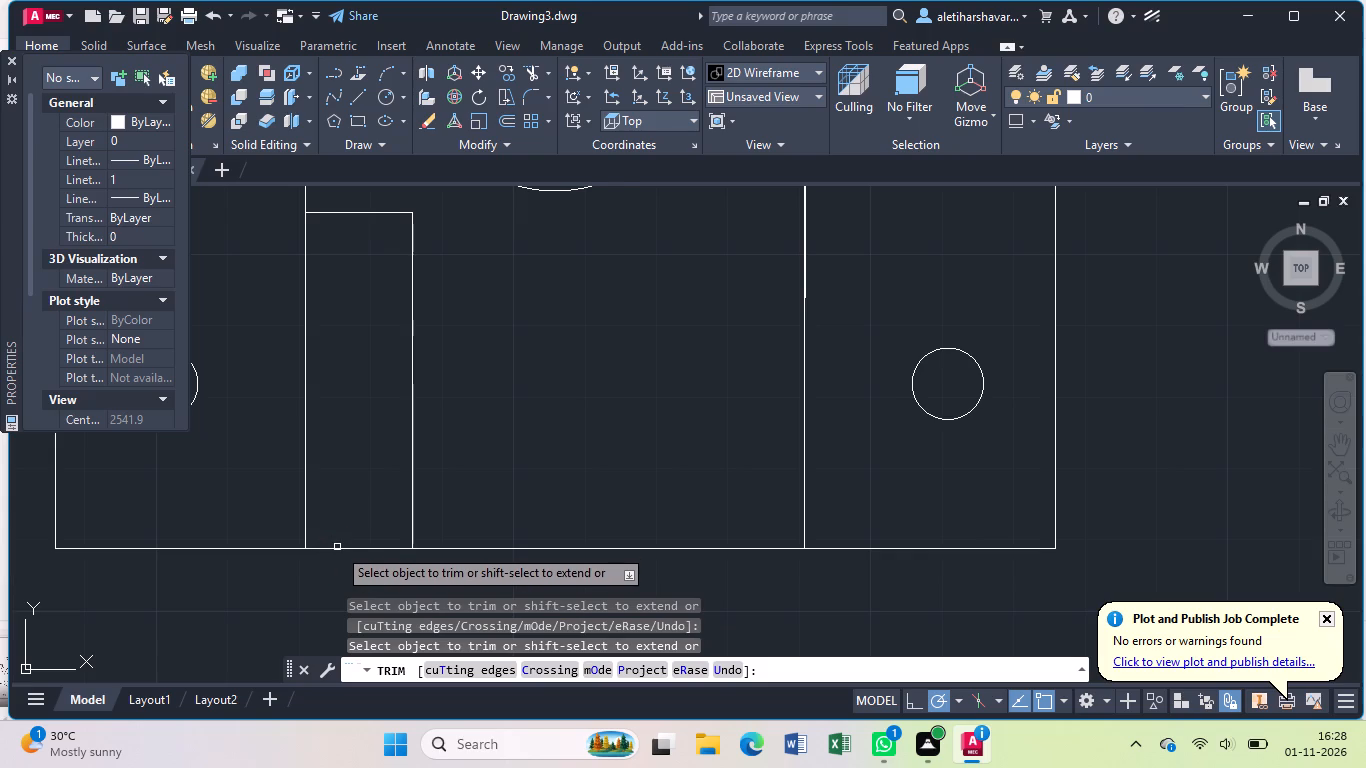
{"action": "left_click", "coordinate": [337, 548]}
{"action": "key", "text": "Escape"}
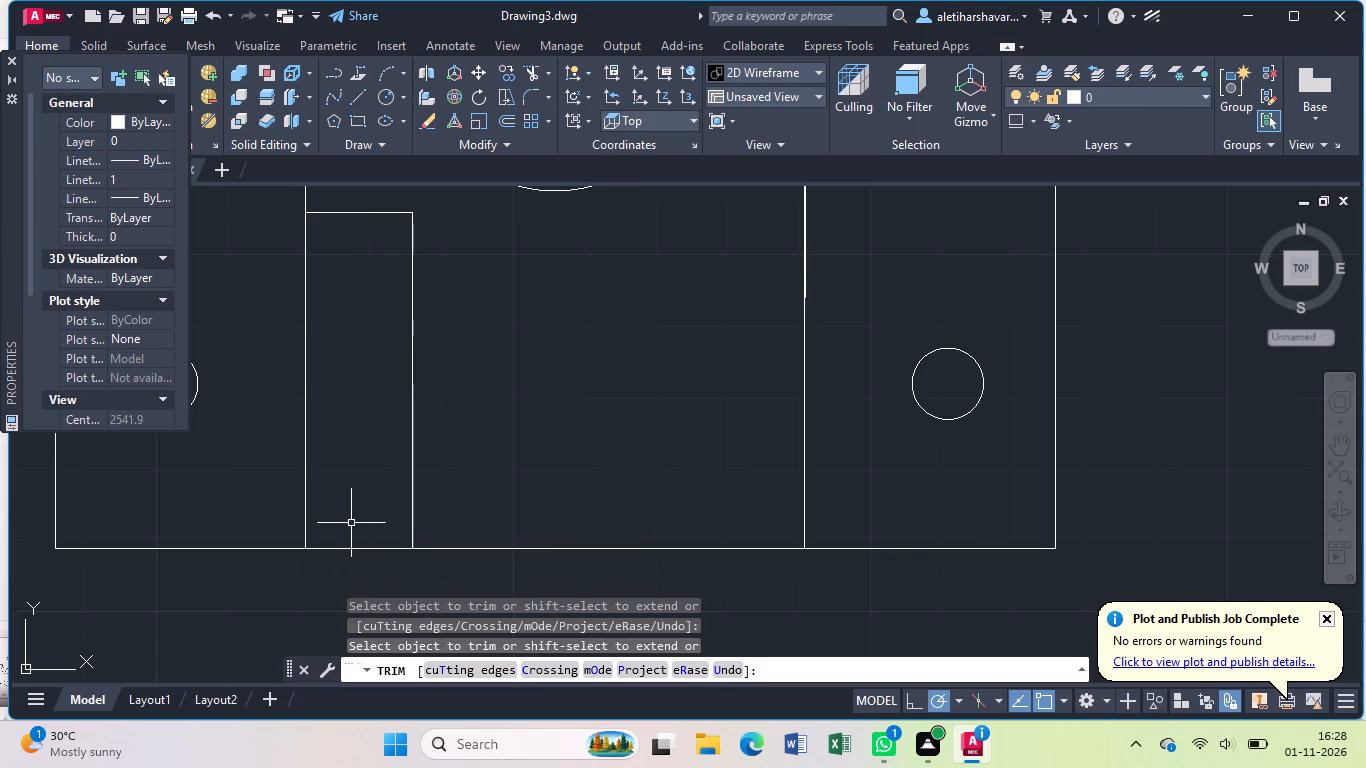
Draw a new bottom line for the narrow outline, from its lower-left corner to its lower-right corner.
{"action": "key", "text": "l"}
{"action": "key", "text": "Return"}
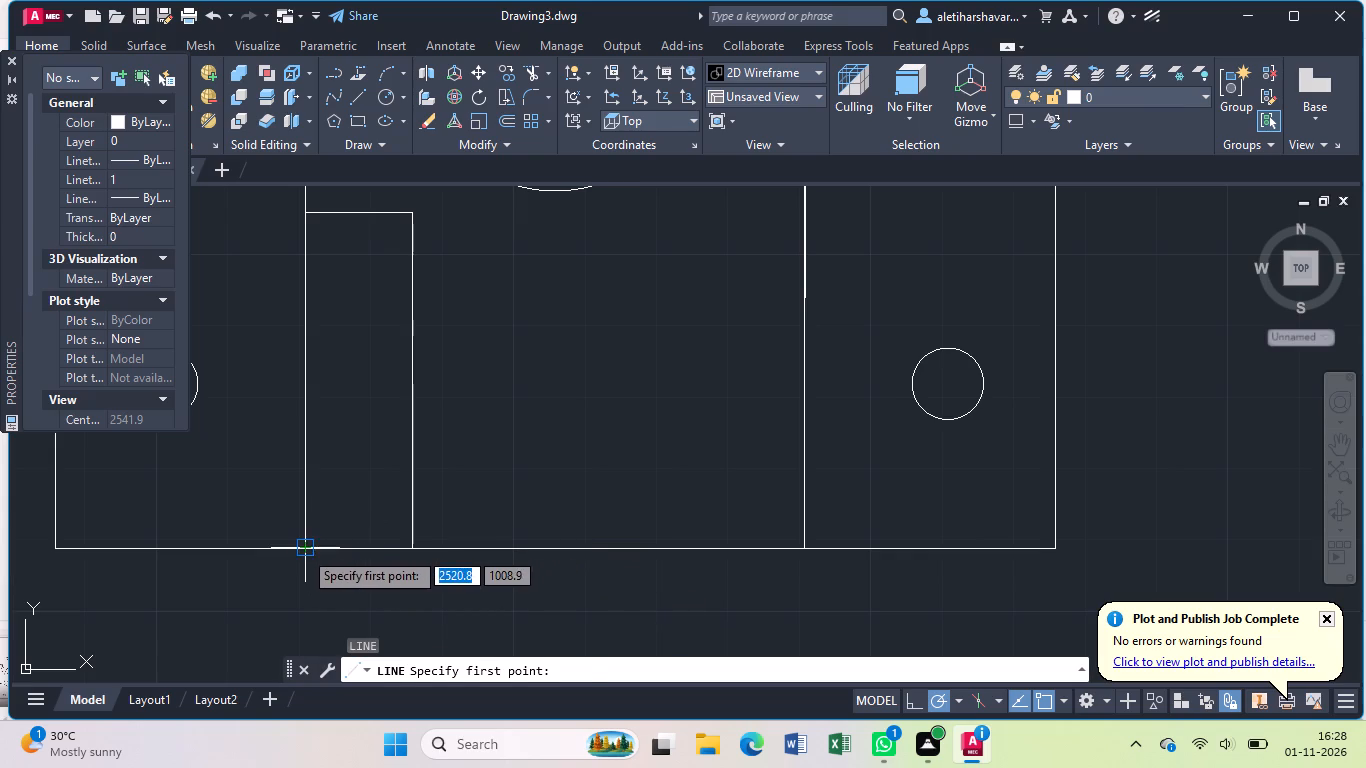
{"action": "left_click_drag", "start_coordinate": [303, 550], "coordinate": [313, 546]}
{"action": "left_click", "coordinate": [409, 550]}
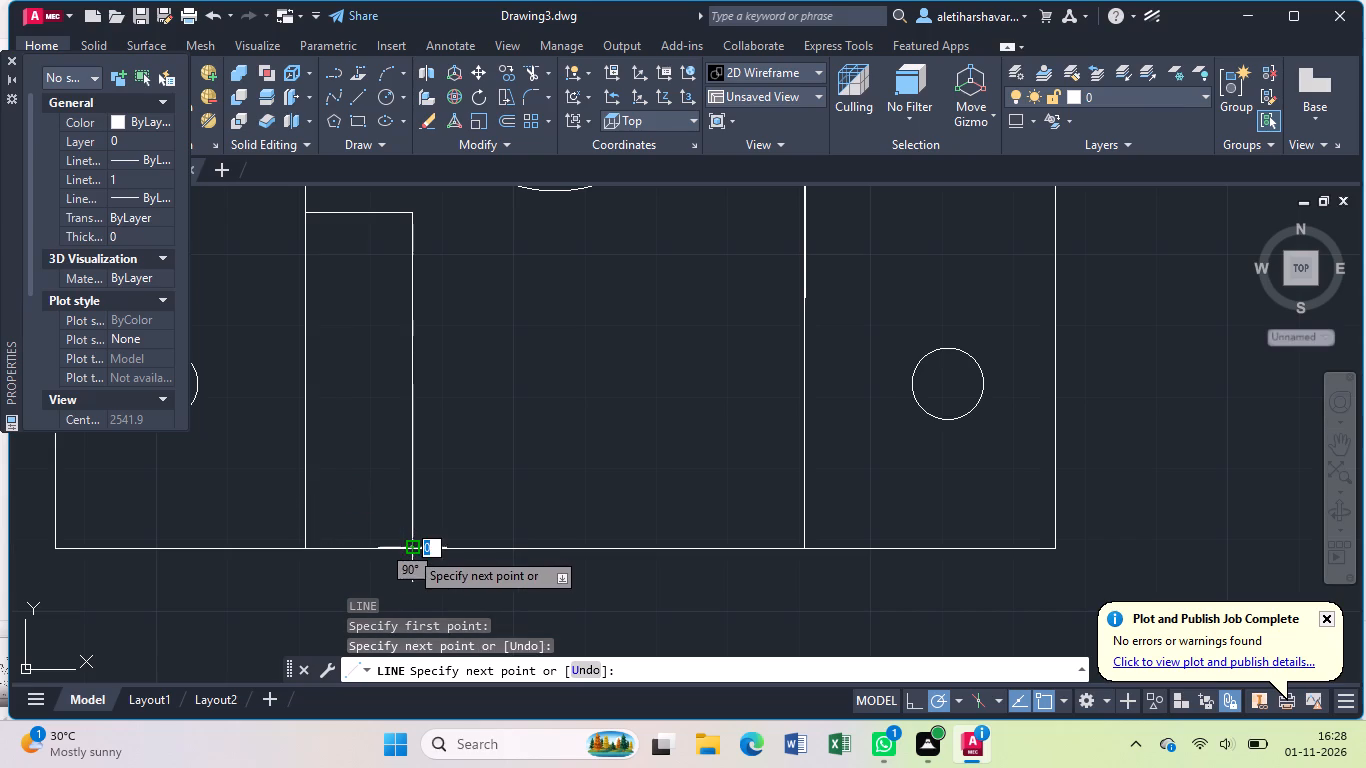
{"action": "key", "text": "Escape"}
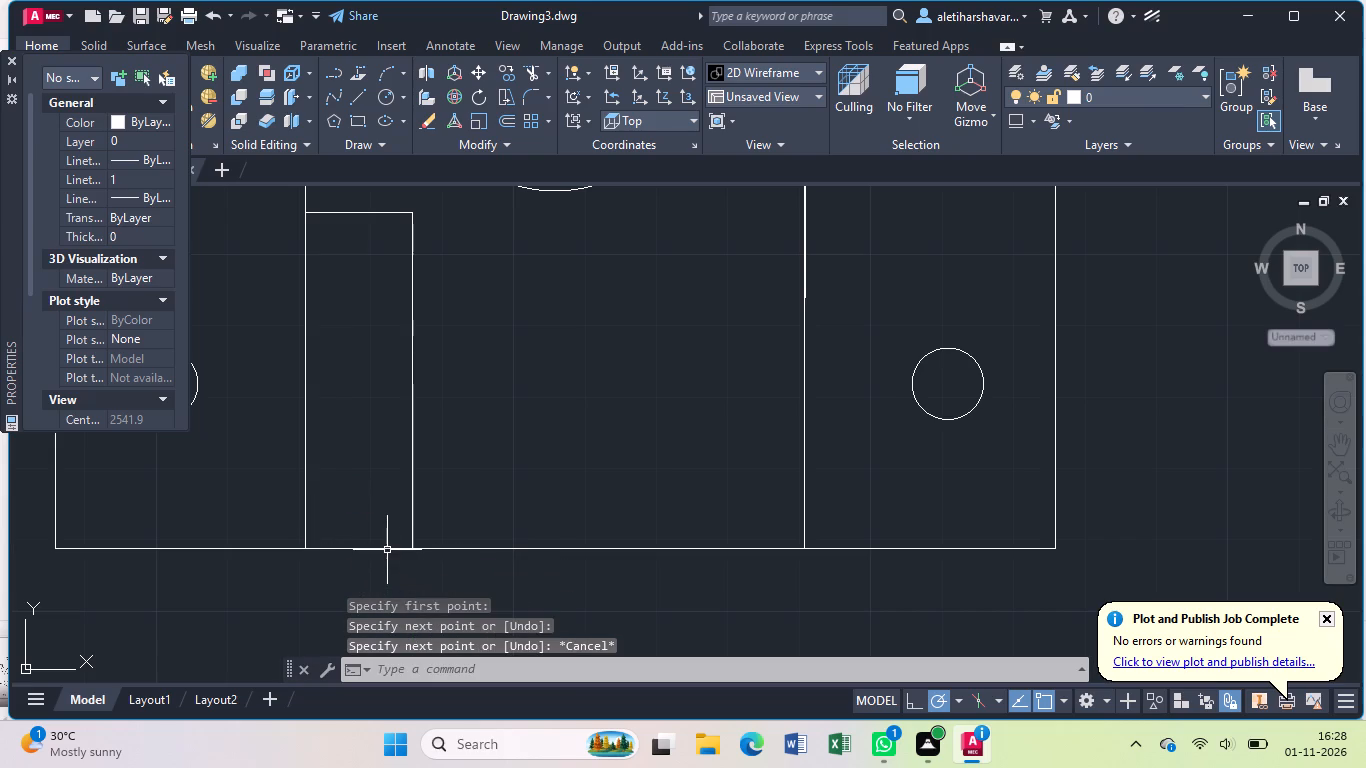
Join the narrow outline's bottom, two vertical sides and top line into a single polyline.
{"action": "left_click", "coordinate": [387, 549]}
{"action": "left_click", "coordinate": [412, 520]}
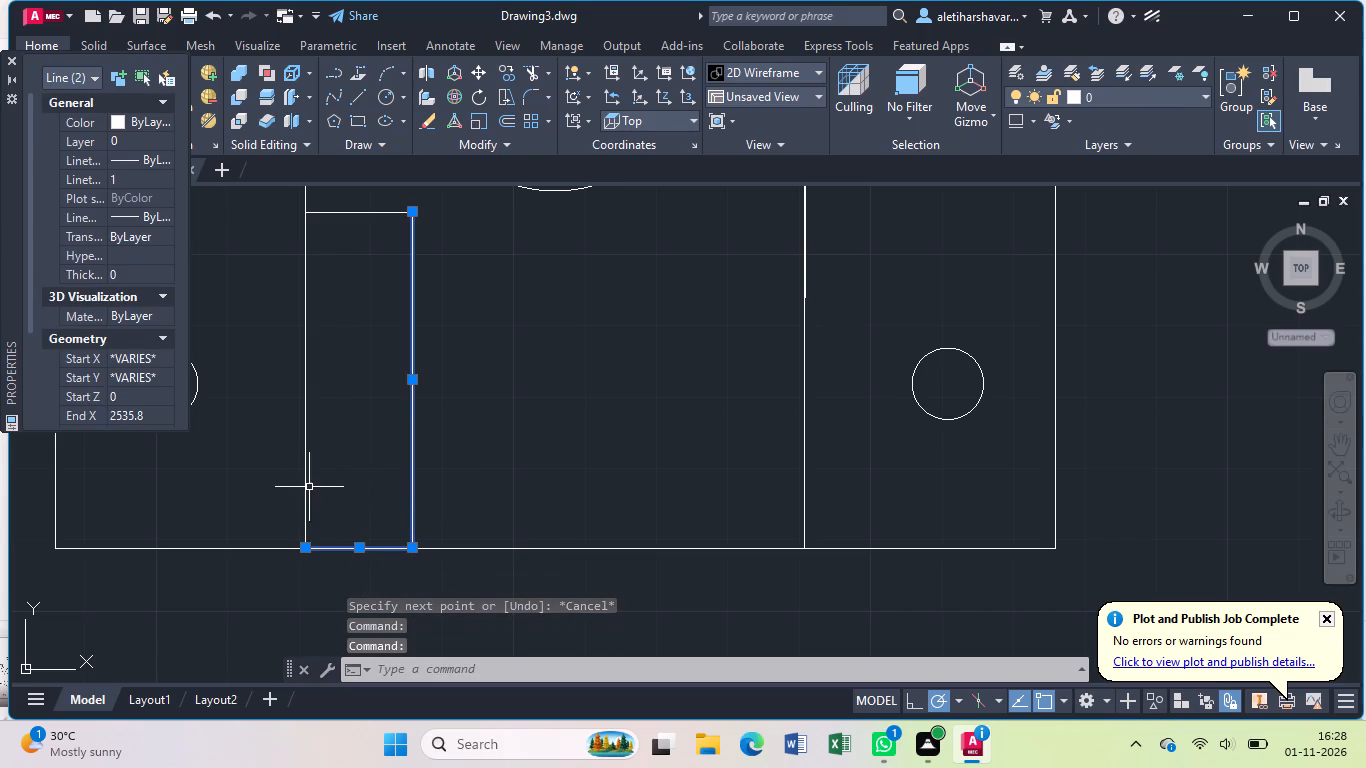
{"action": "left_click", "coordinate": [306, 492]}
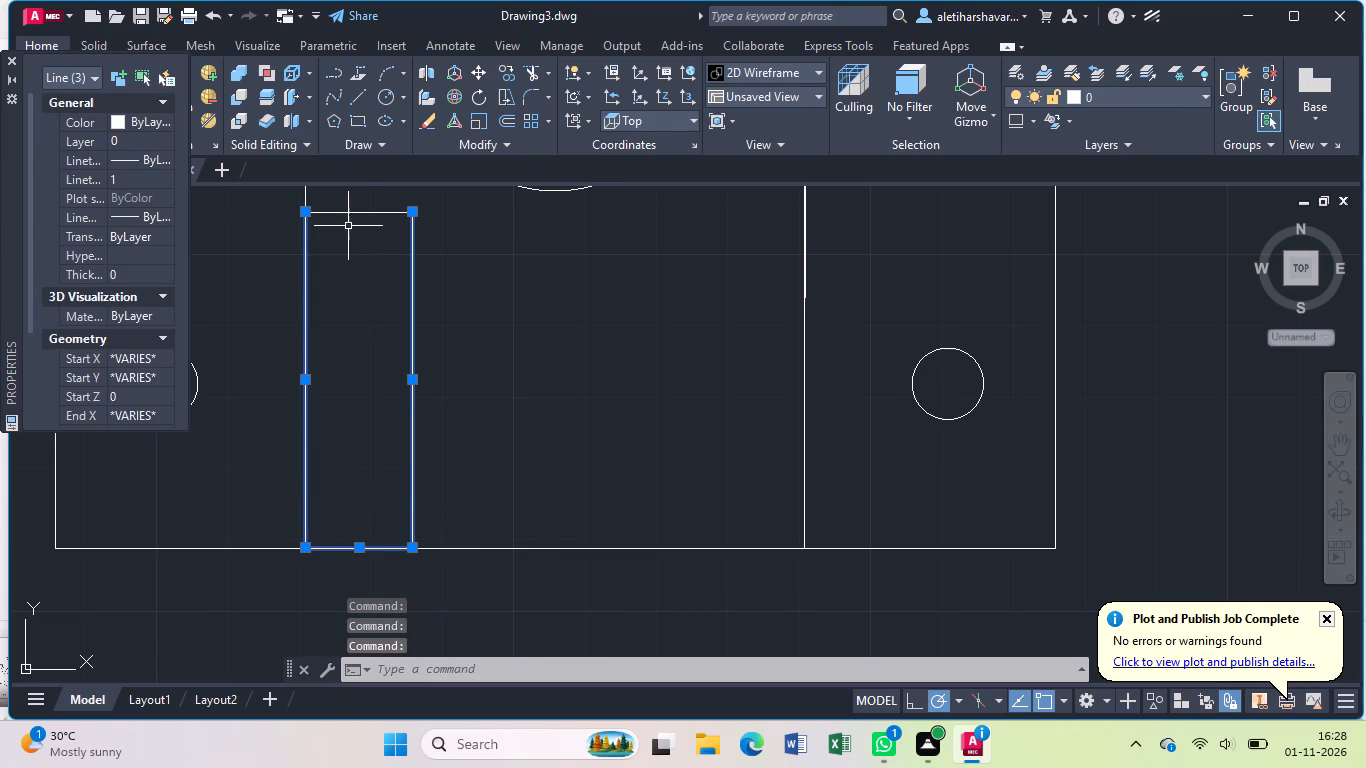
{"action": "left_click", "coordinate": [351, 212]}
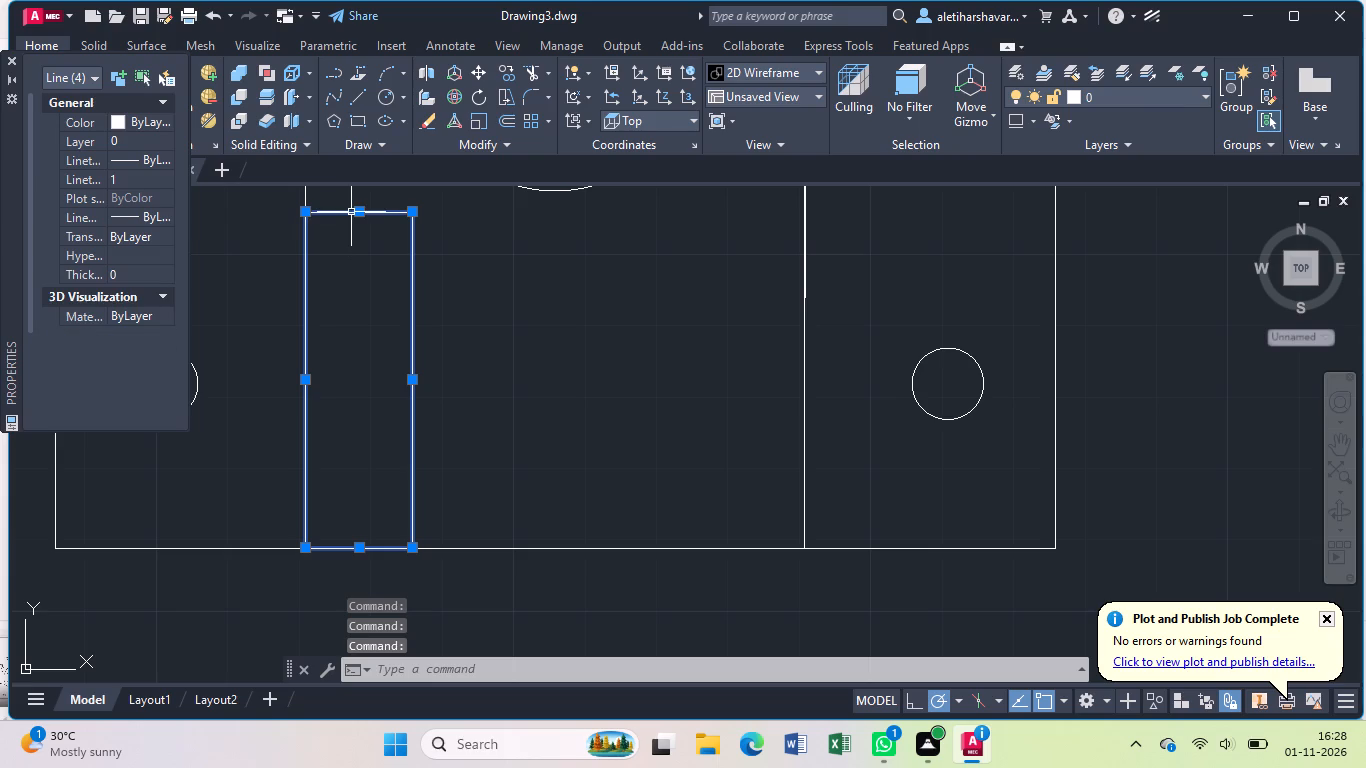
{"action": "key", "text": "j"}
{"action": "key", "text": "Return"}
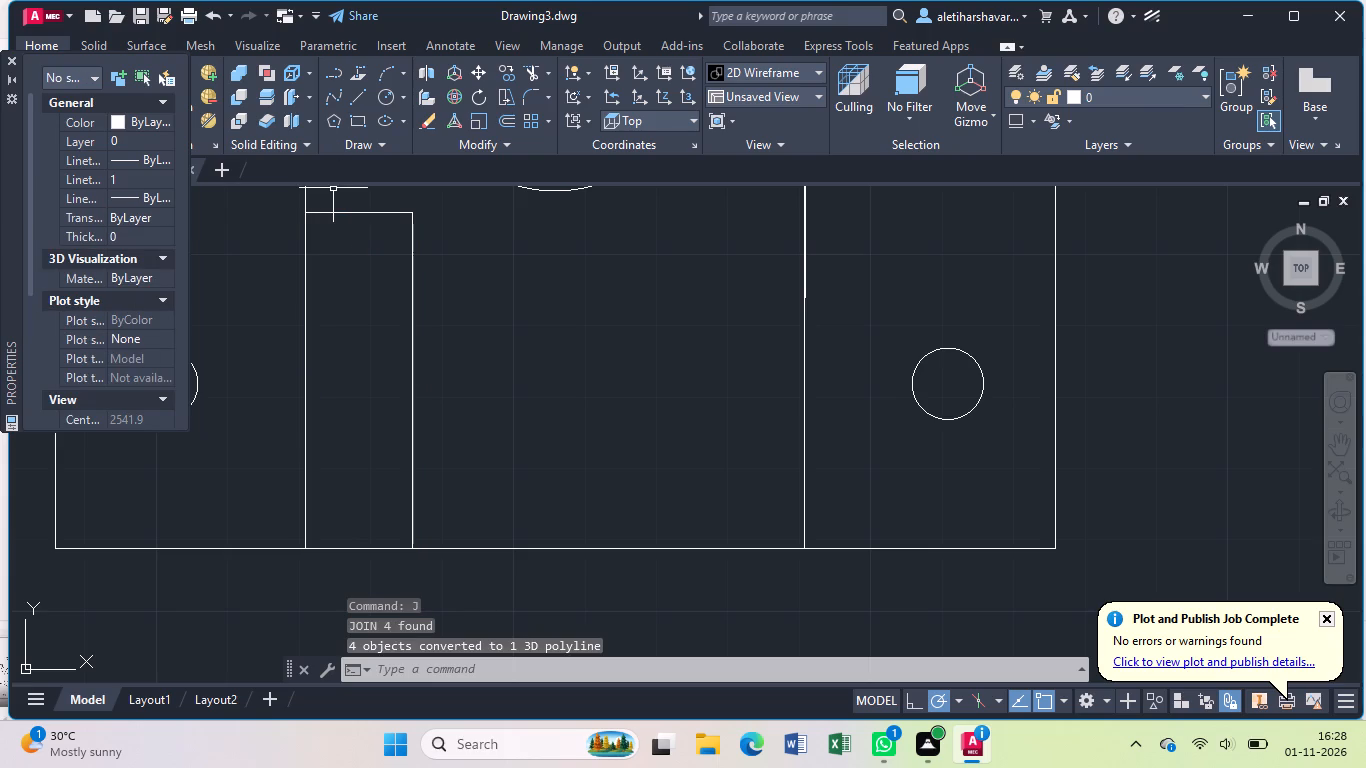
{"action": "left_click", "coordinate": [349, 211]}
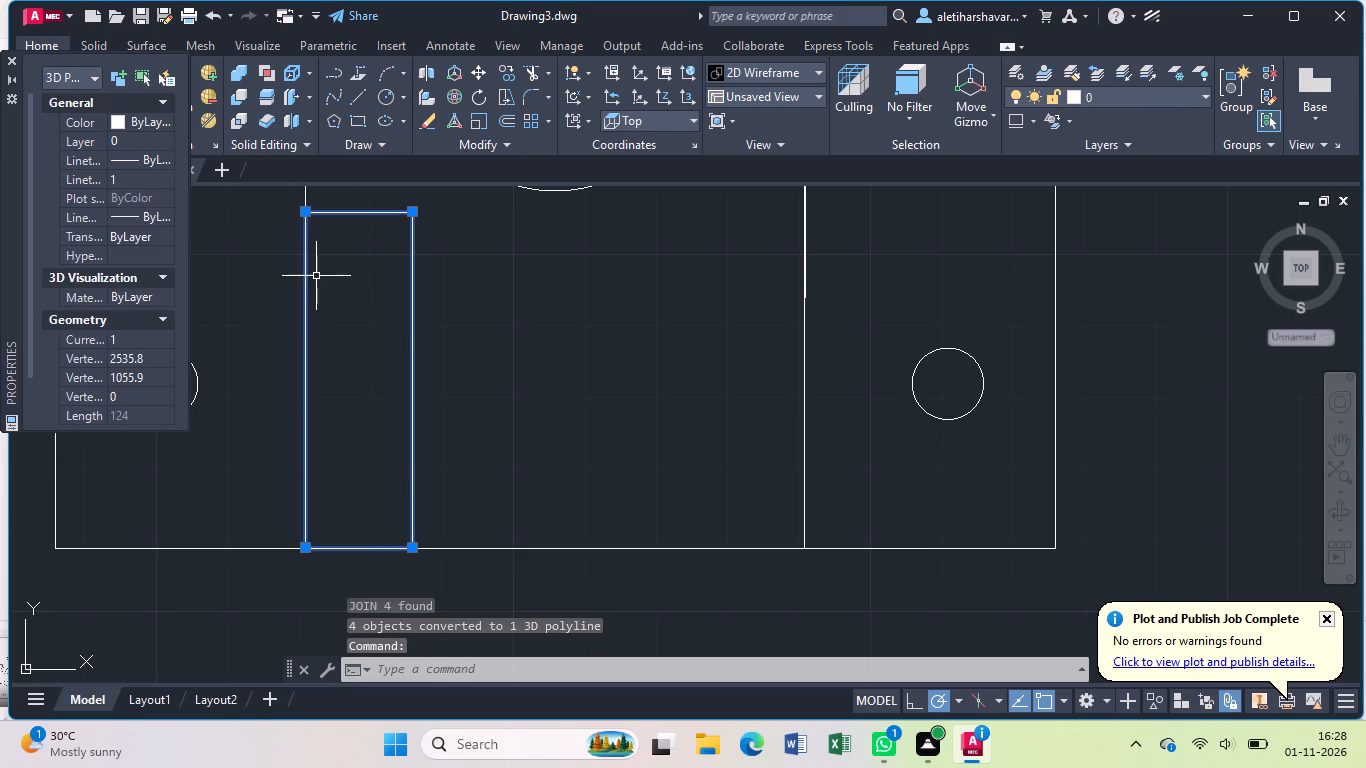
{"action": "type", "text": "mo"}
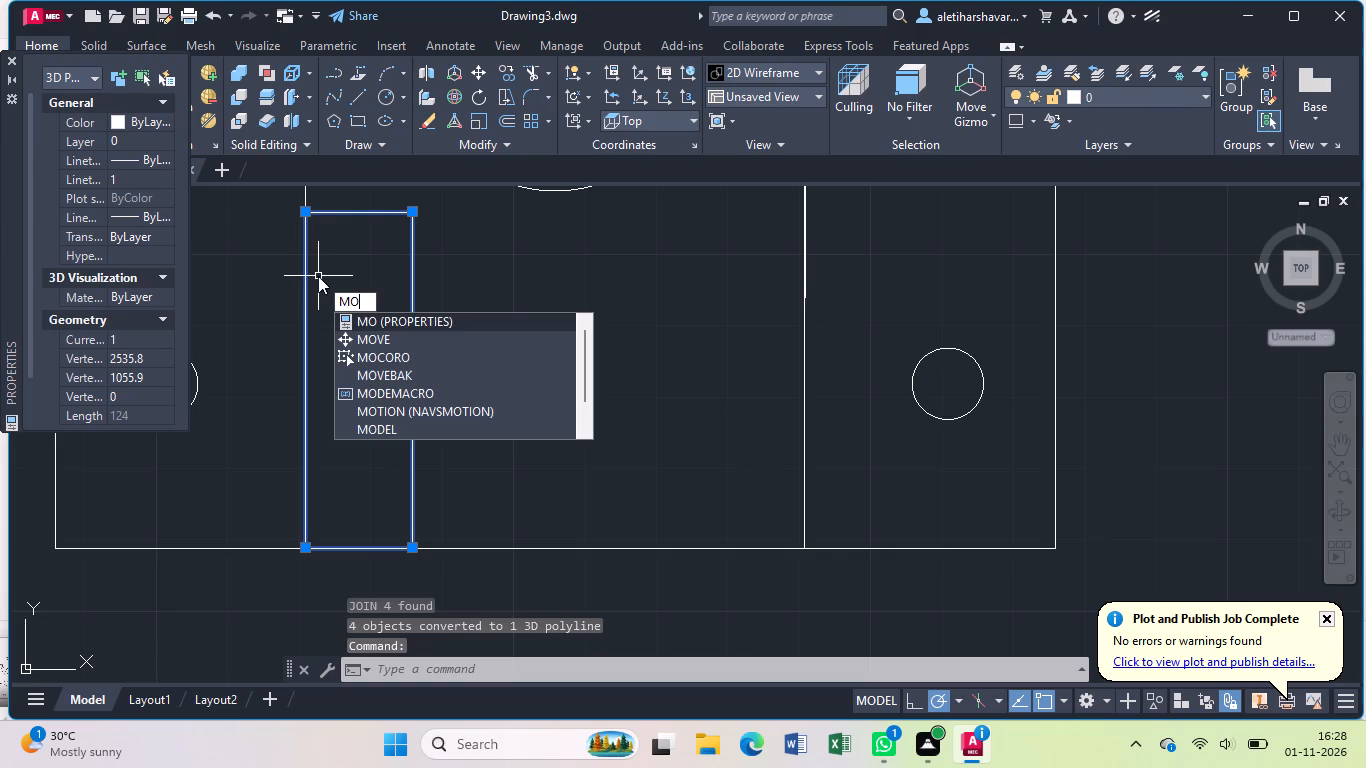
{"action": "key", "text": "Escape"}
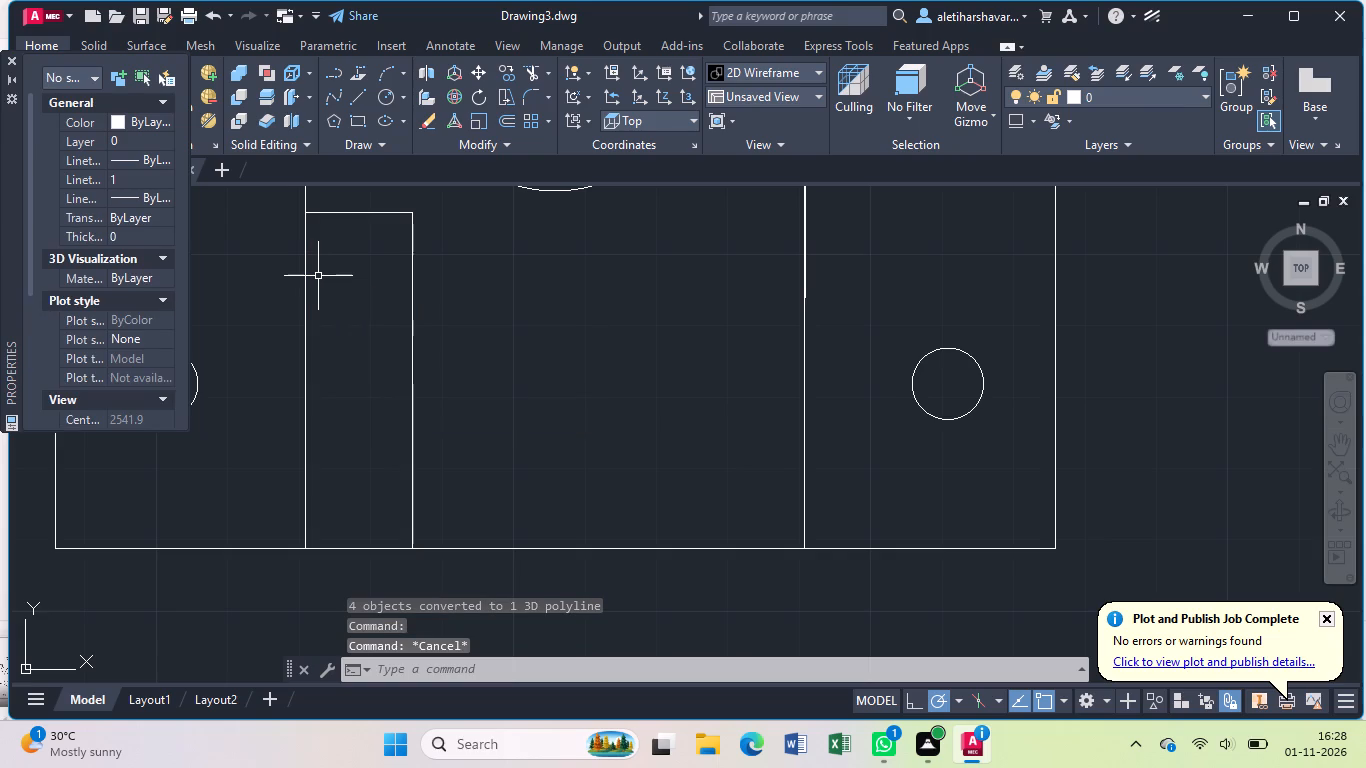
Copy the joined narrow outline from its lower-right corner to the upright's lower-right corner.
{"action": "type", "text": "co"}
{"action": "key", "text": "Return"}
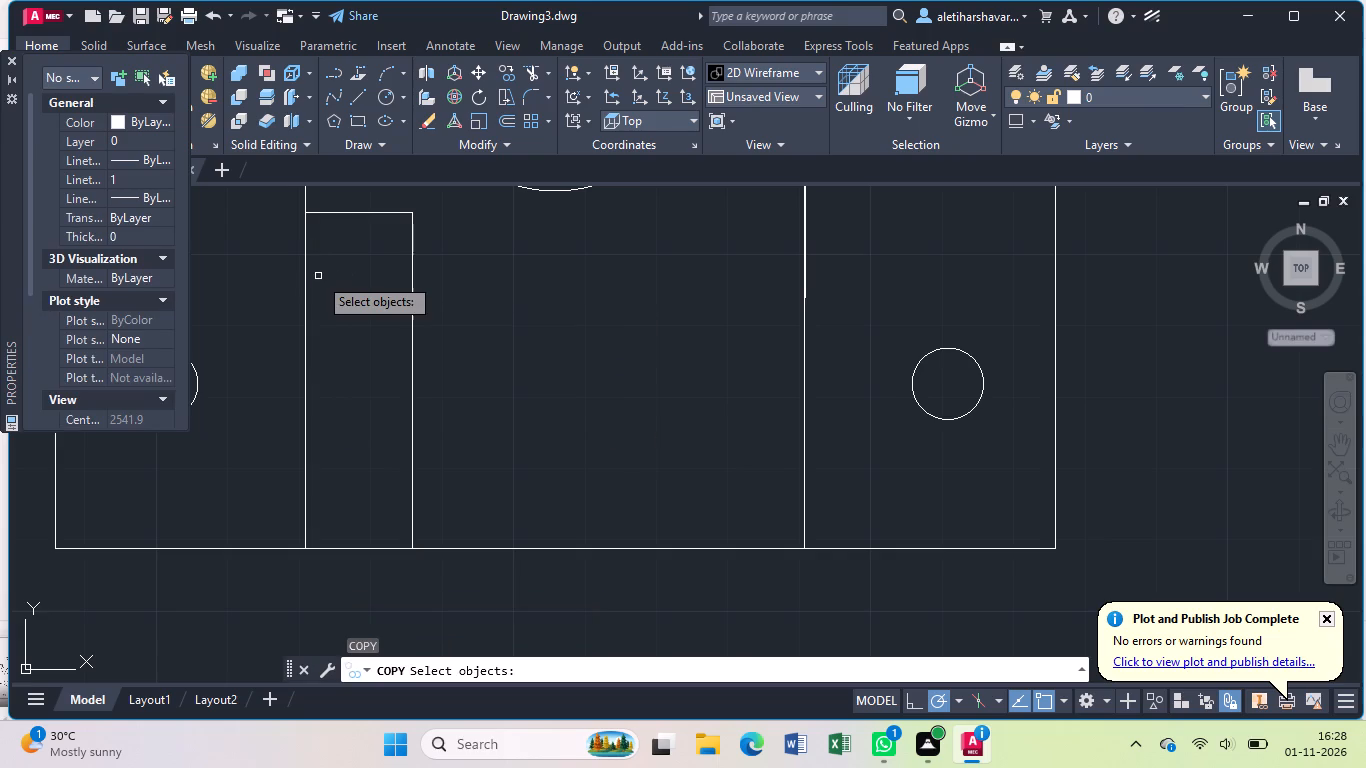
{"action": "left_click", "coordinate": [410, 314]}
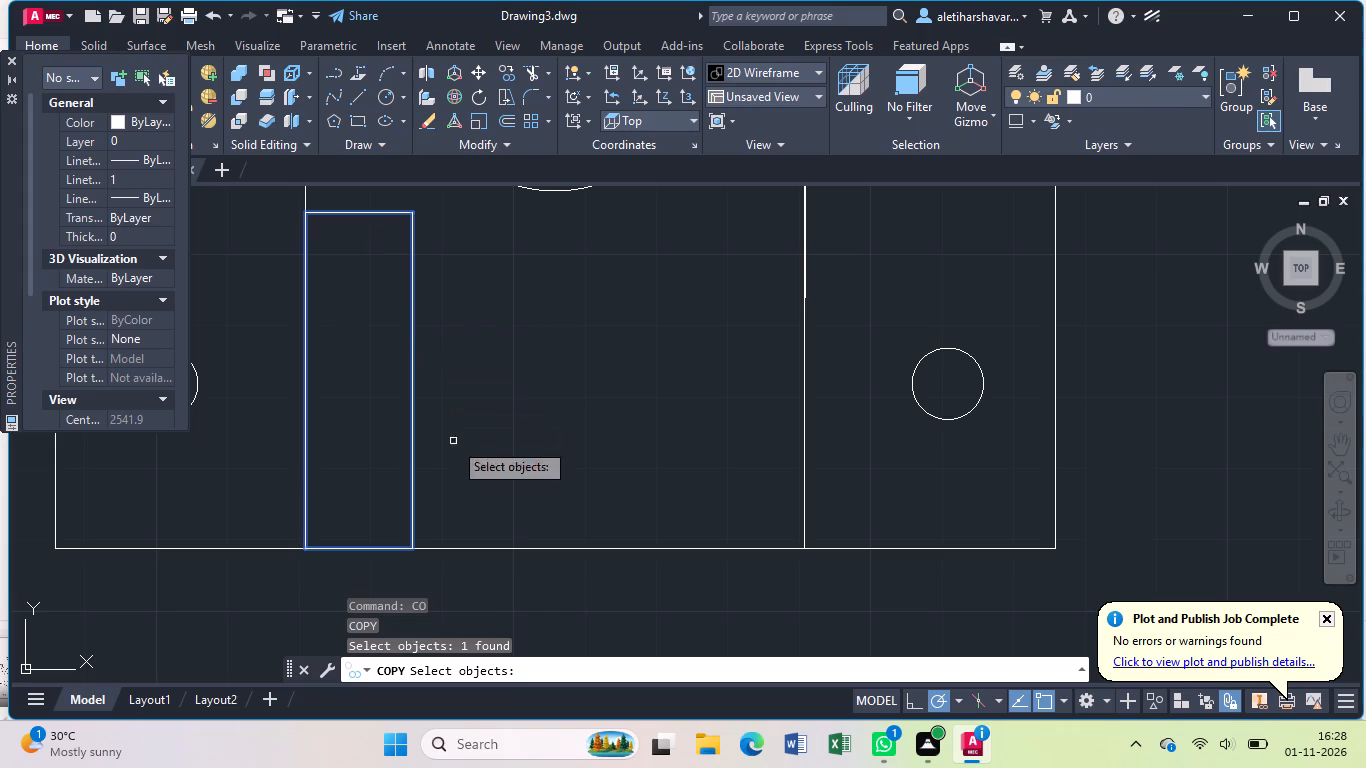
{"action": "key", "text": "Return"}
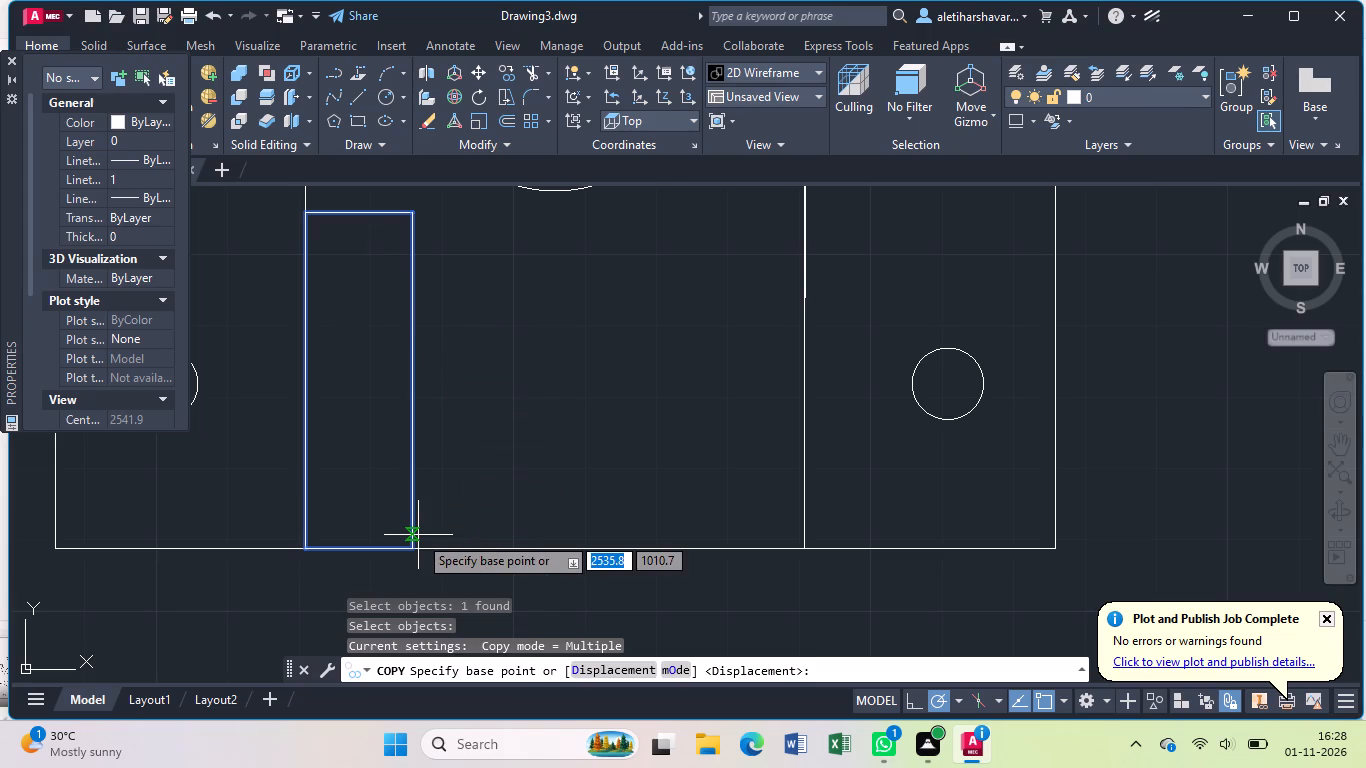
{"action": "left_click", "coordinate": [414, 552]}
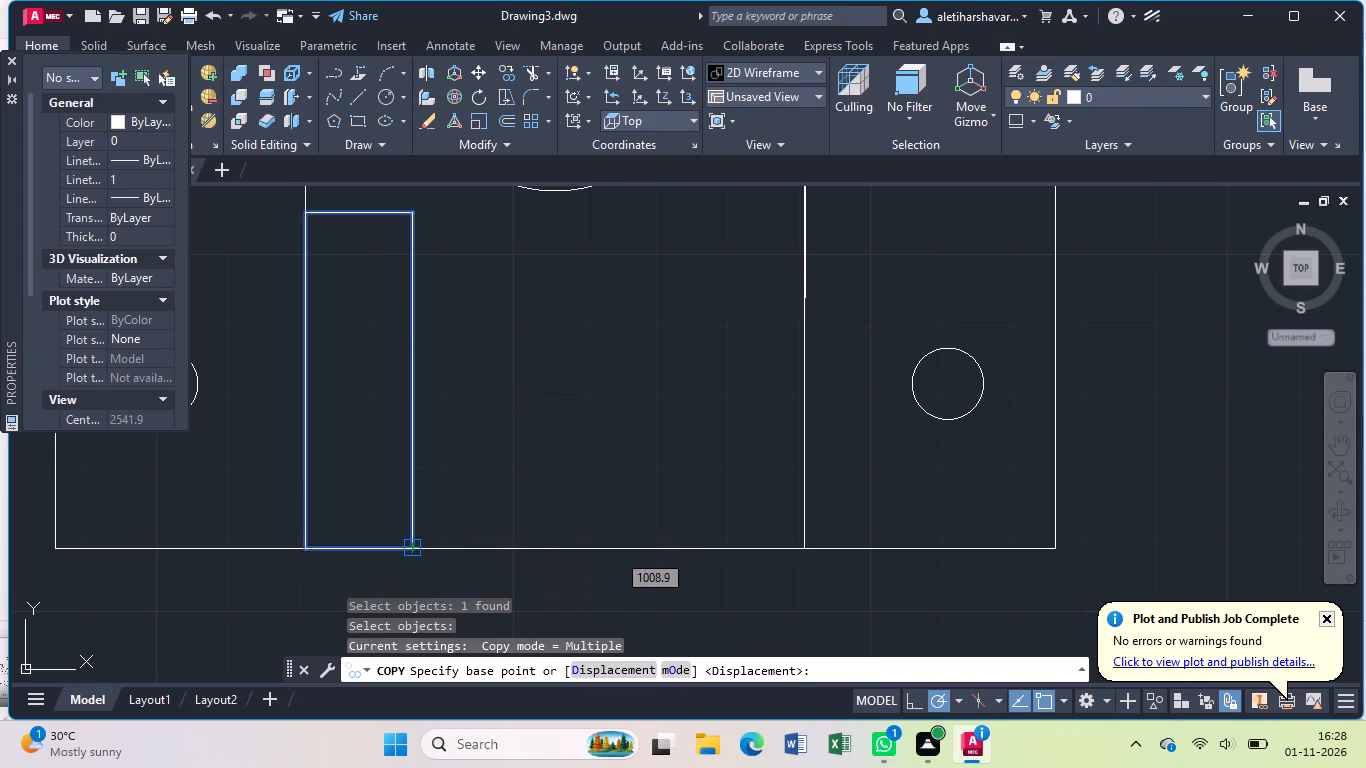
{"action": "left_click", "coordinate": [805, 548]}
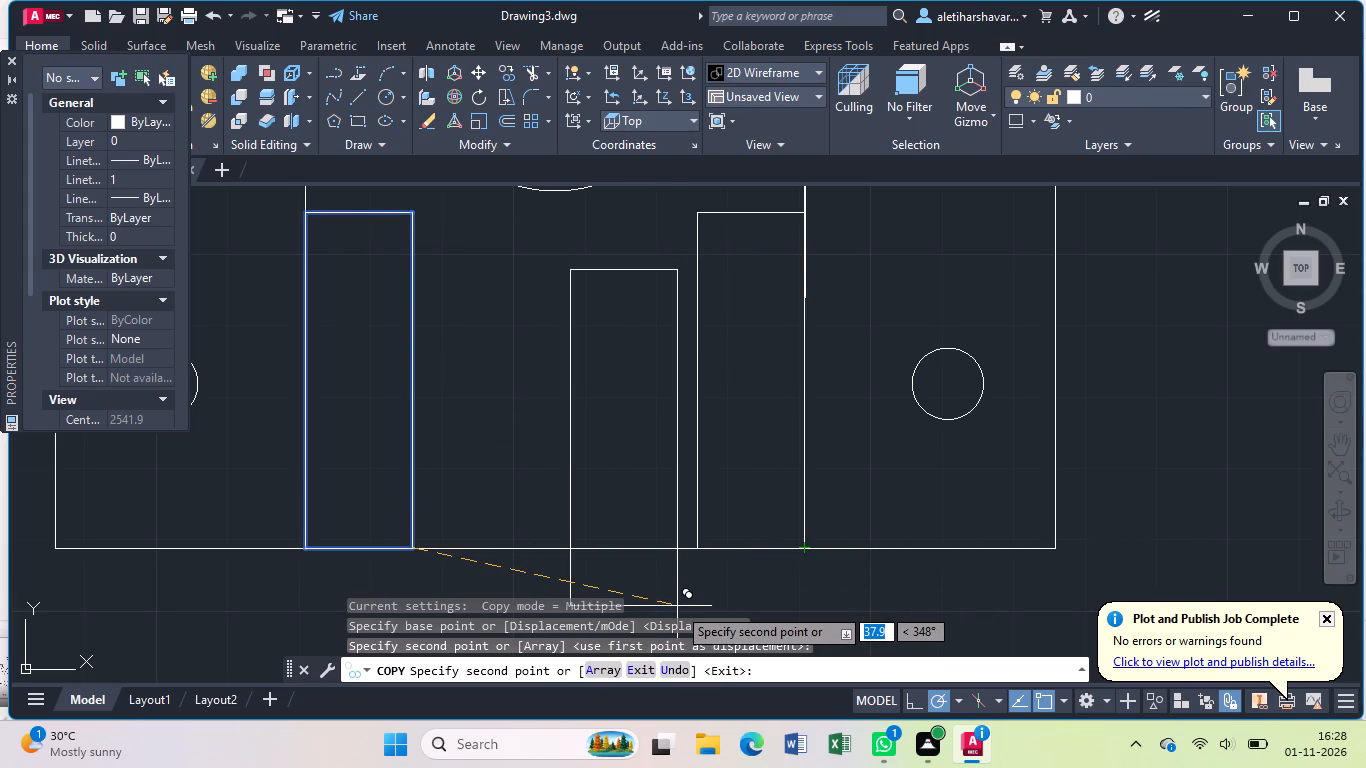
{"action": "key", "text": "Escape"}
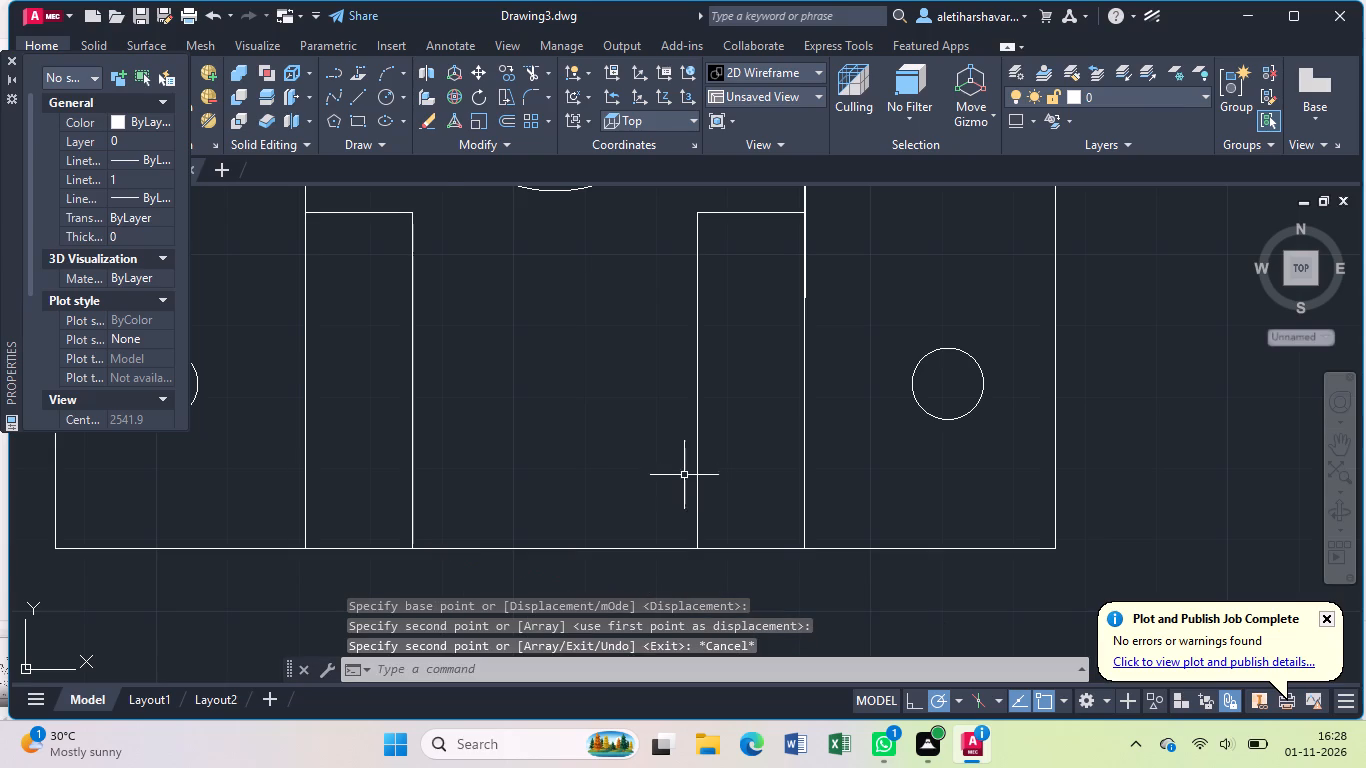
Close the Properties palette.
{"action": "scroll", "coordinate": [681, 471], "scroll_direction": "down", "scroll_amount": 1}
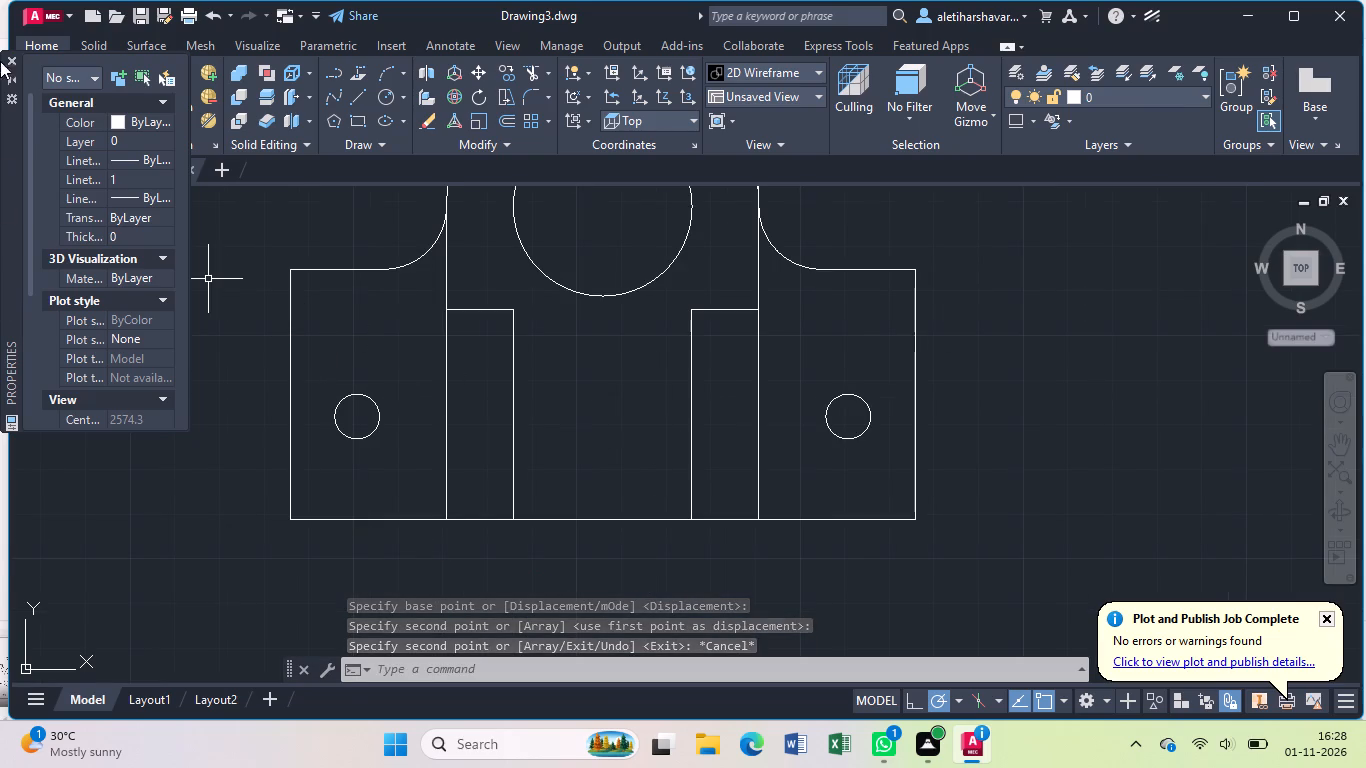
{"action": "left_click", "coordinate": [12, 57]}
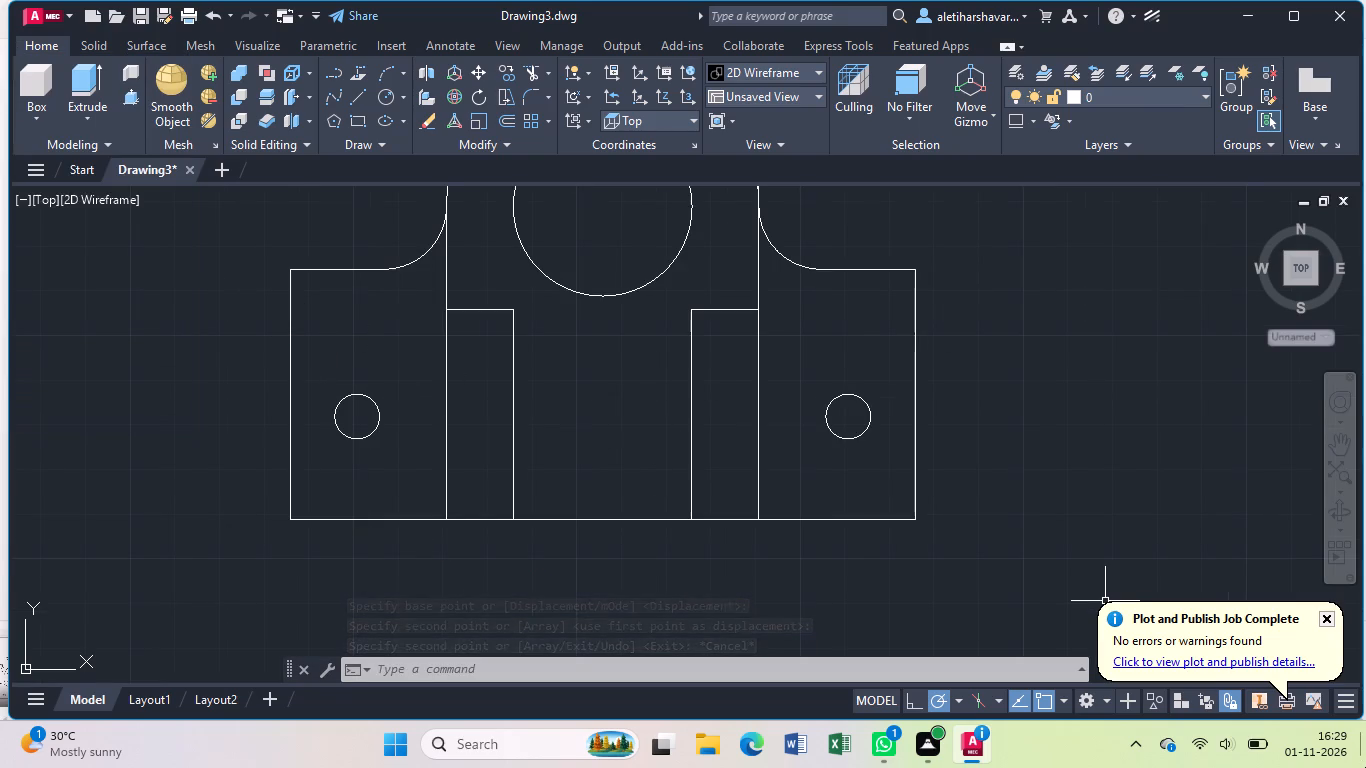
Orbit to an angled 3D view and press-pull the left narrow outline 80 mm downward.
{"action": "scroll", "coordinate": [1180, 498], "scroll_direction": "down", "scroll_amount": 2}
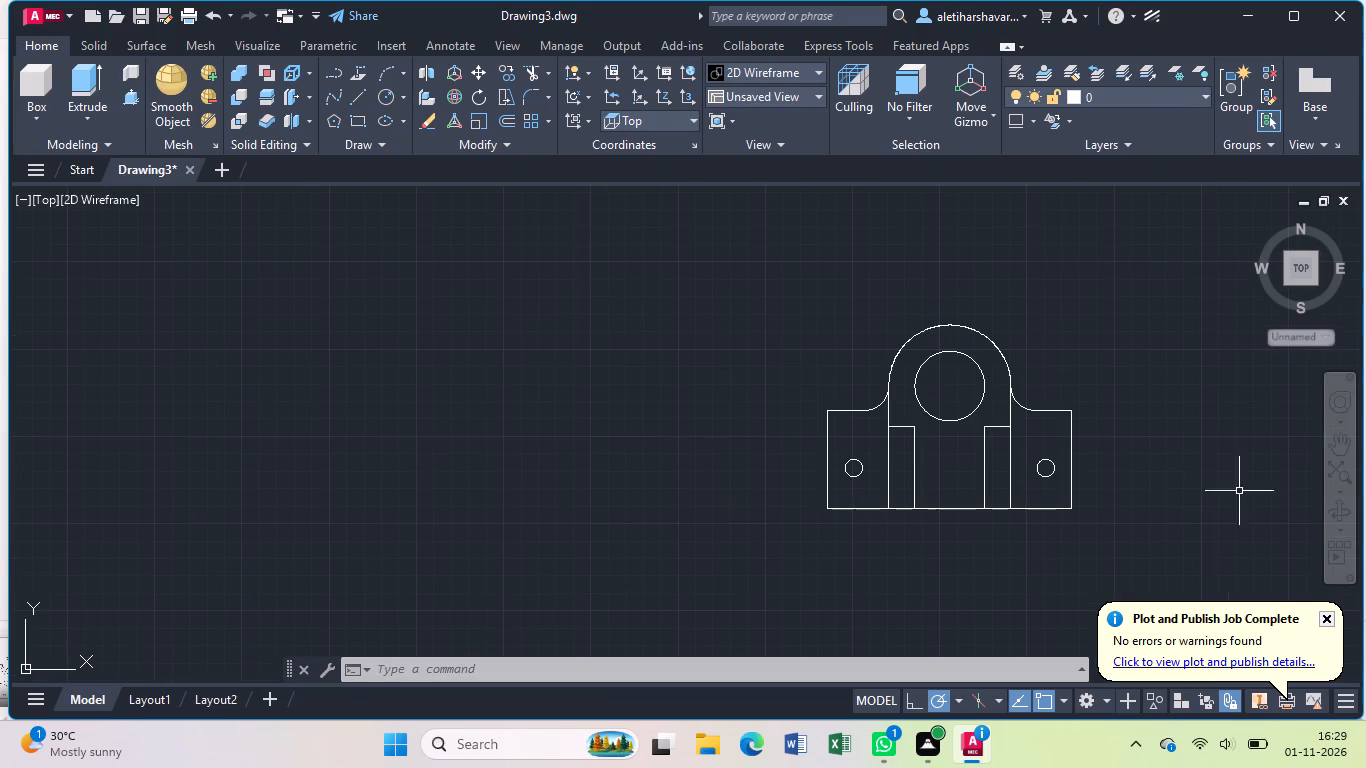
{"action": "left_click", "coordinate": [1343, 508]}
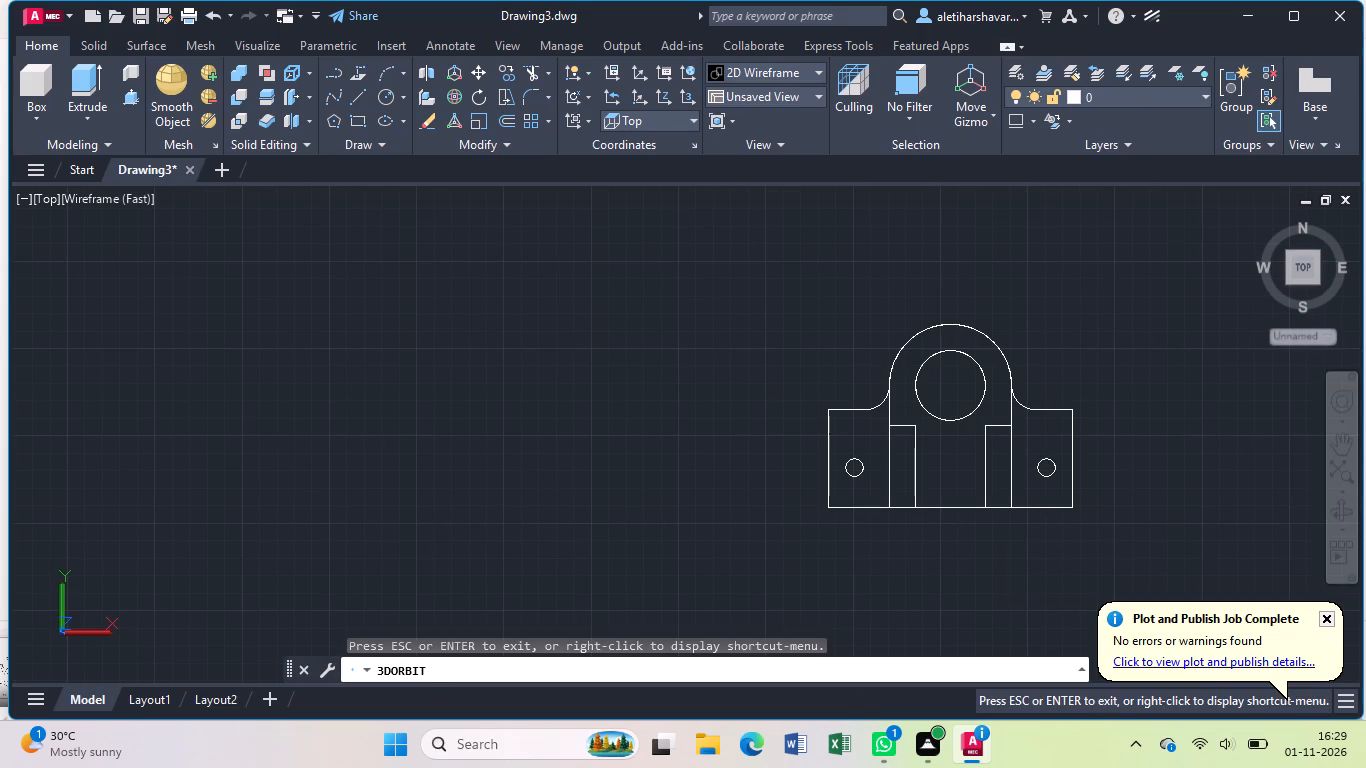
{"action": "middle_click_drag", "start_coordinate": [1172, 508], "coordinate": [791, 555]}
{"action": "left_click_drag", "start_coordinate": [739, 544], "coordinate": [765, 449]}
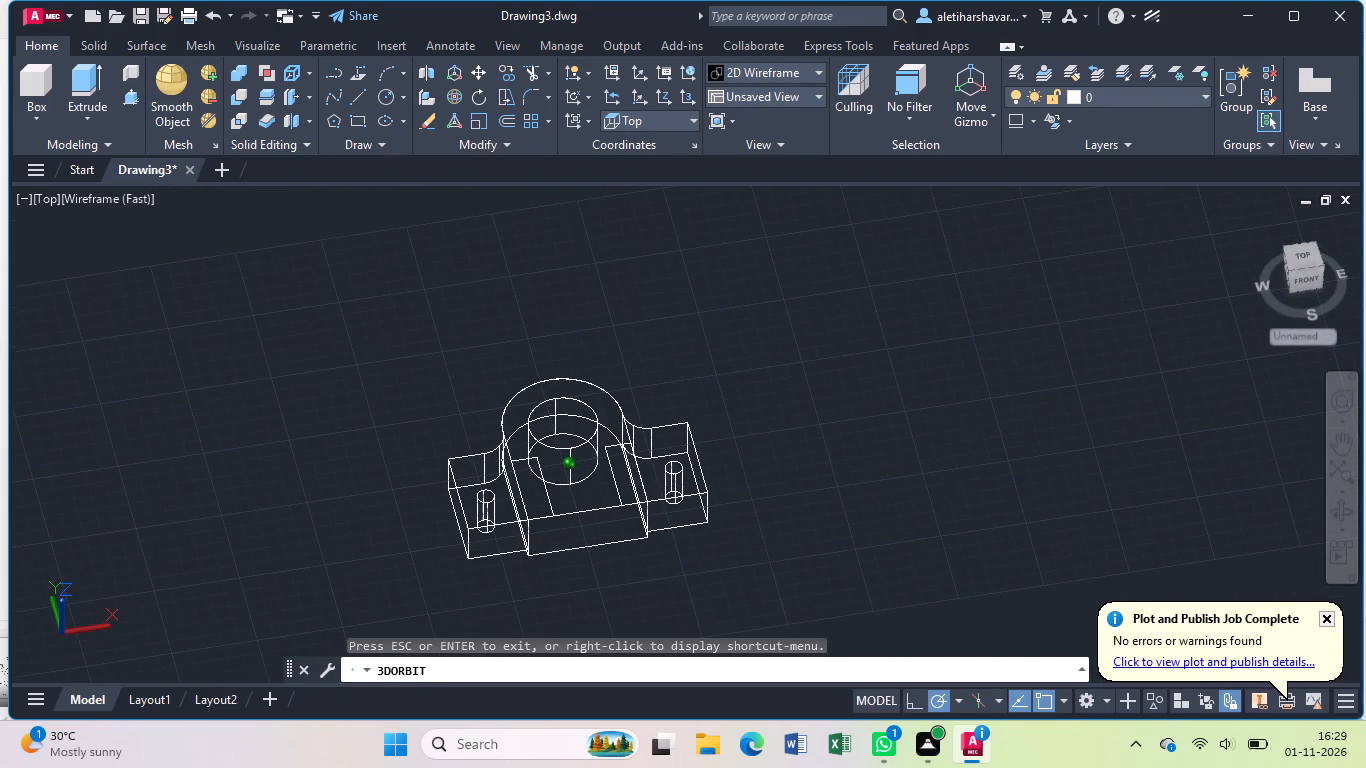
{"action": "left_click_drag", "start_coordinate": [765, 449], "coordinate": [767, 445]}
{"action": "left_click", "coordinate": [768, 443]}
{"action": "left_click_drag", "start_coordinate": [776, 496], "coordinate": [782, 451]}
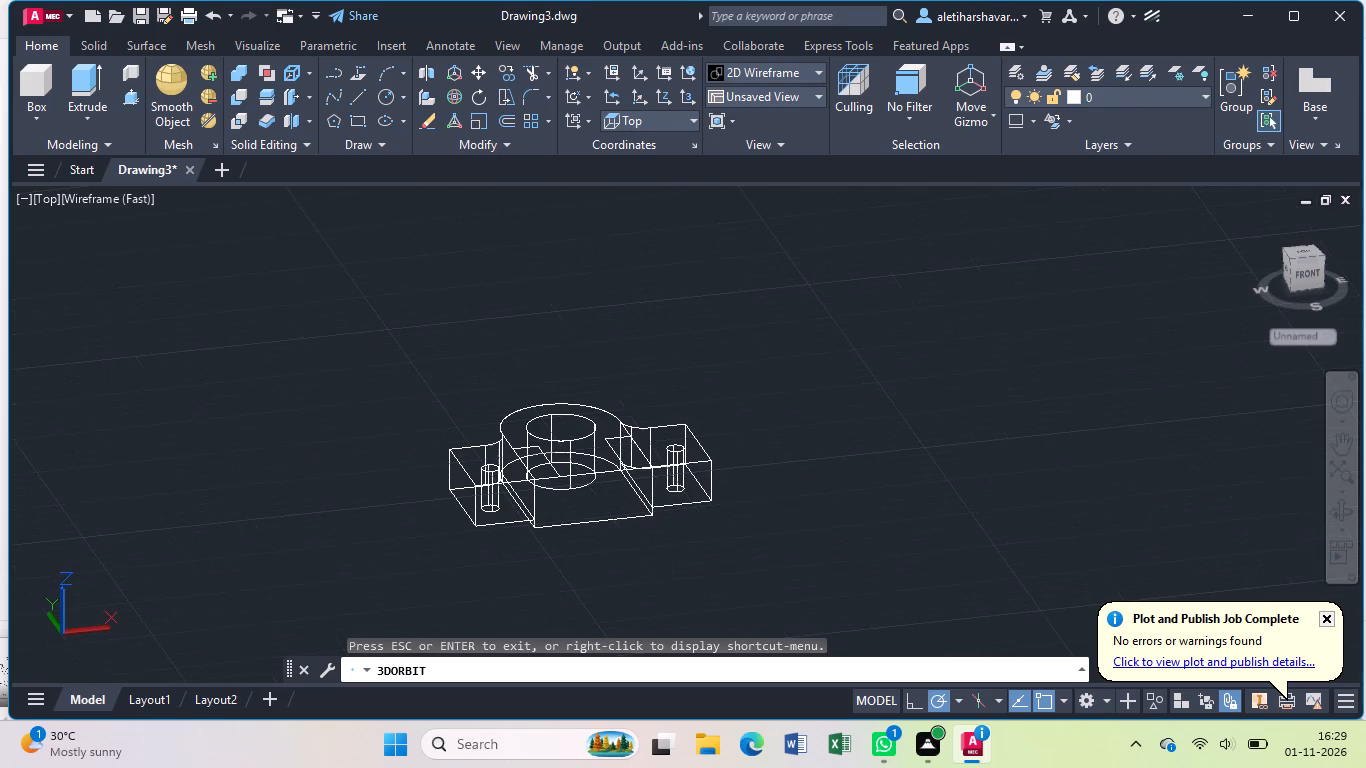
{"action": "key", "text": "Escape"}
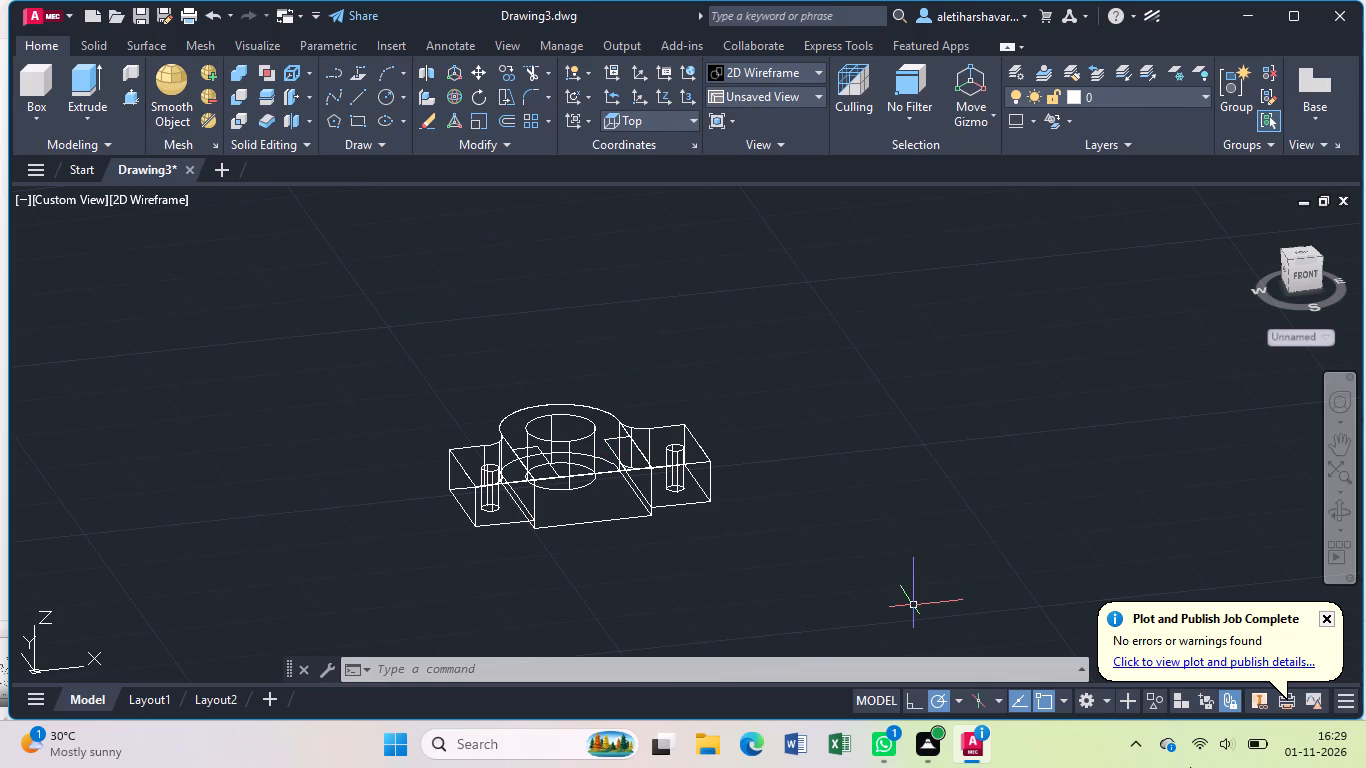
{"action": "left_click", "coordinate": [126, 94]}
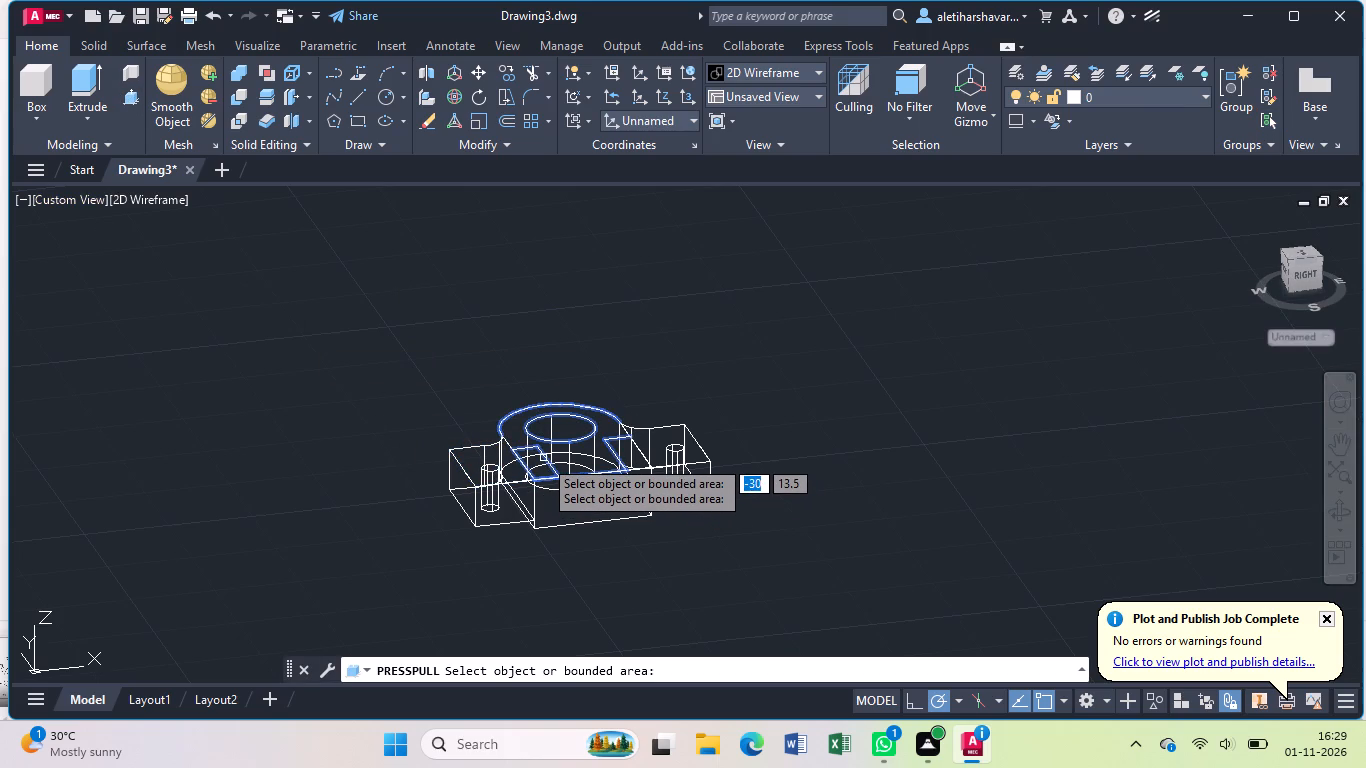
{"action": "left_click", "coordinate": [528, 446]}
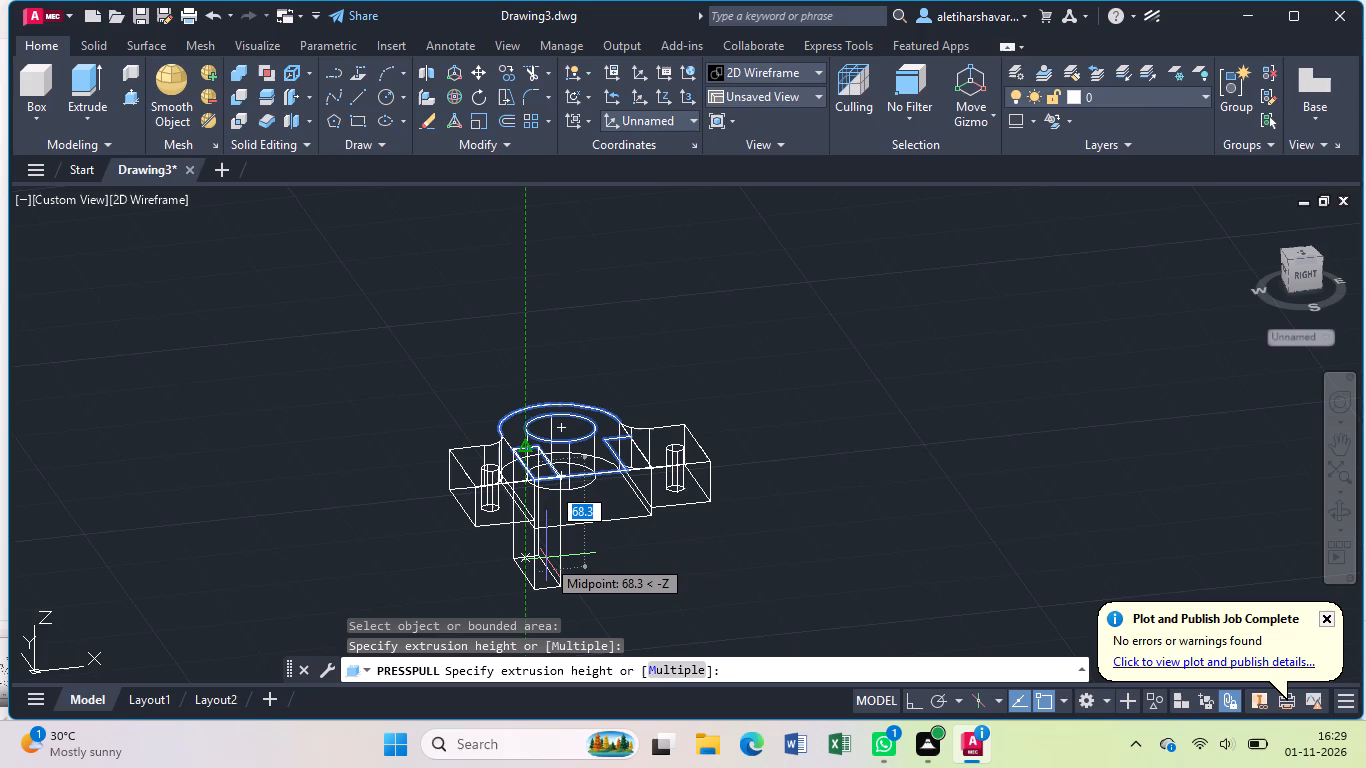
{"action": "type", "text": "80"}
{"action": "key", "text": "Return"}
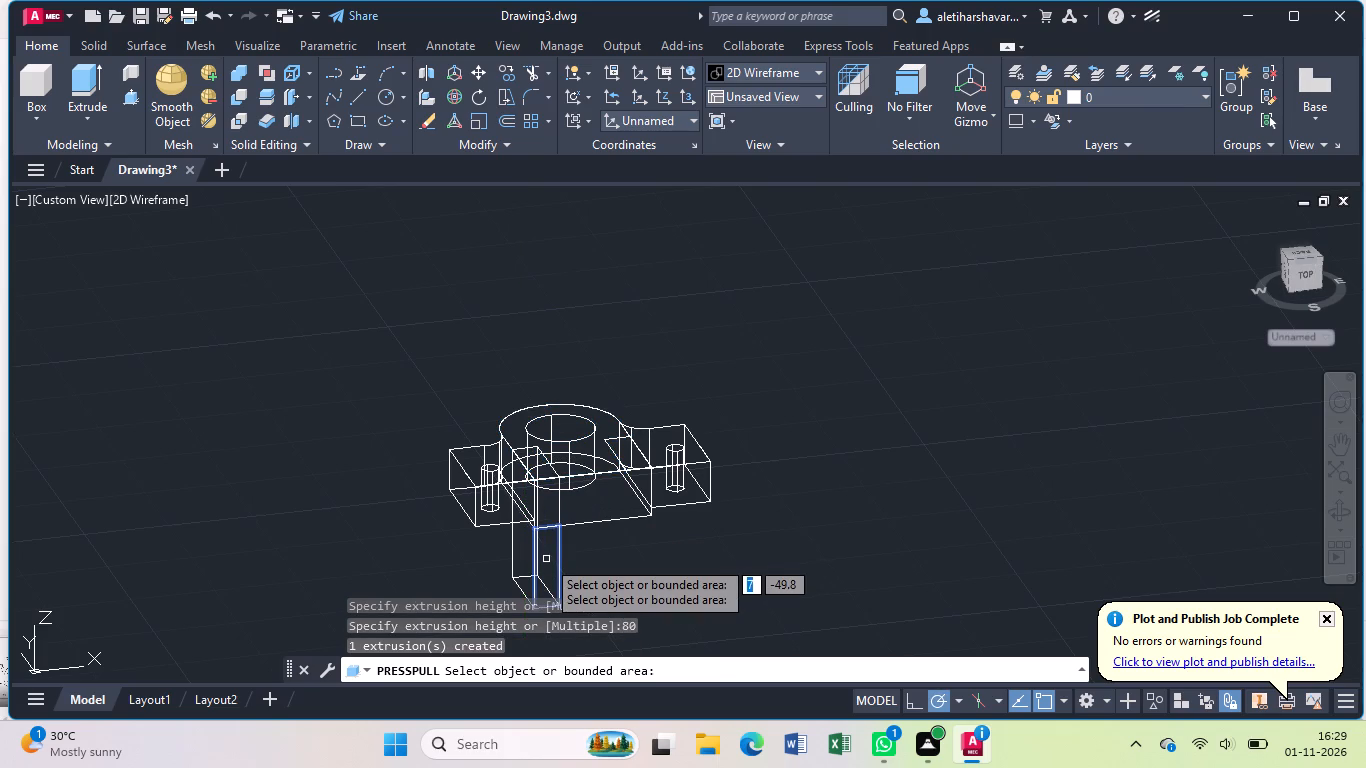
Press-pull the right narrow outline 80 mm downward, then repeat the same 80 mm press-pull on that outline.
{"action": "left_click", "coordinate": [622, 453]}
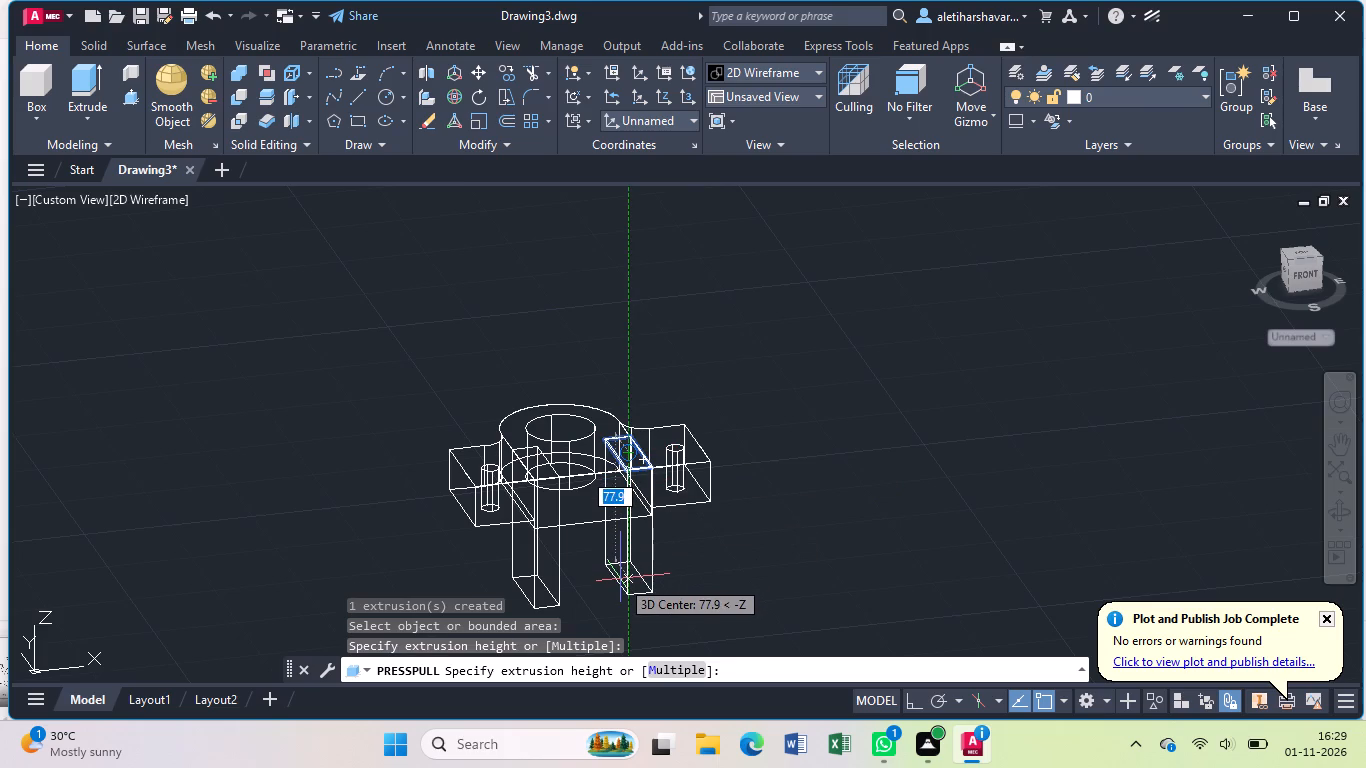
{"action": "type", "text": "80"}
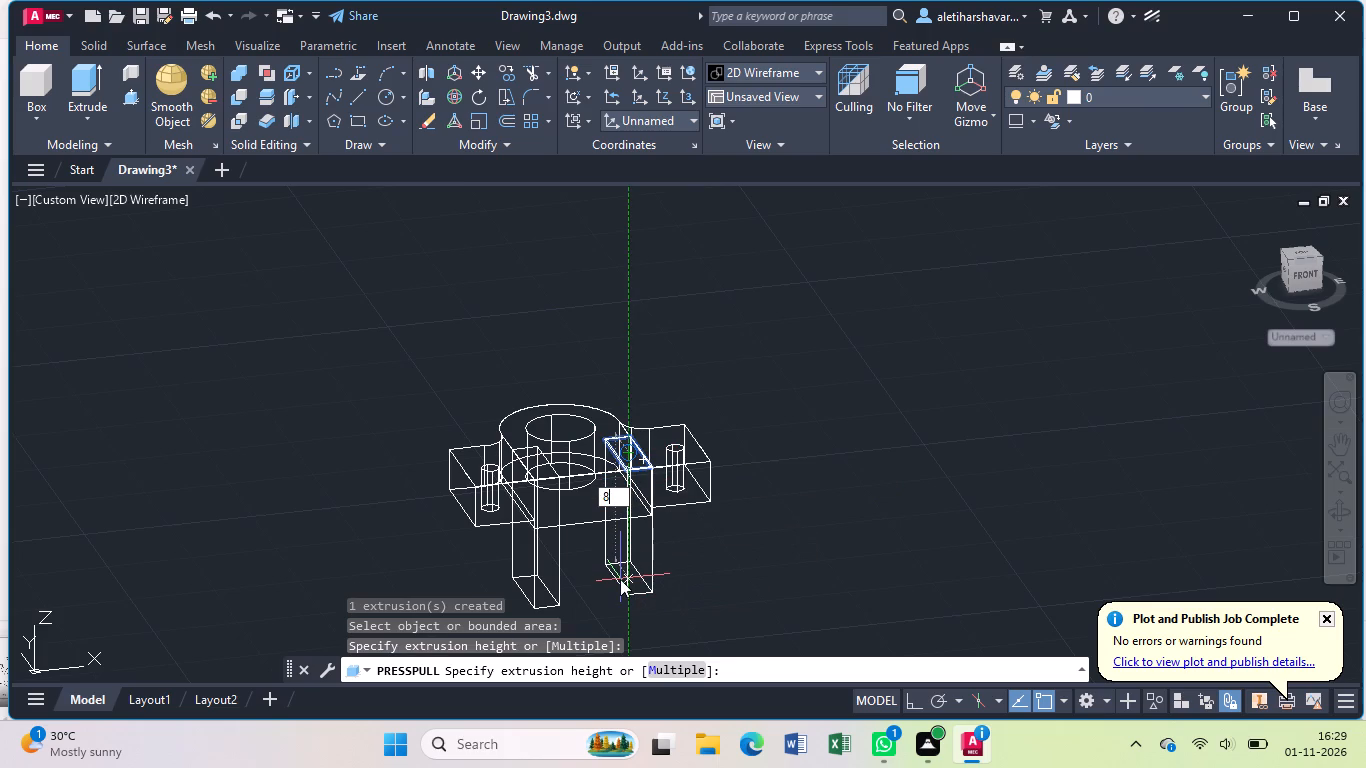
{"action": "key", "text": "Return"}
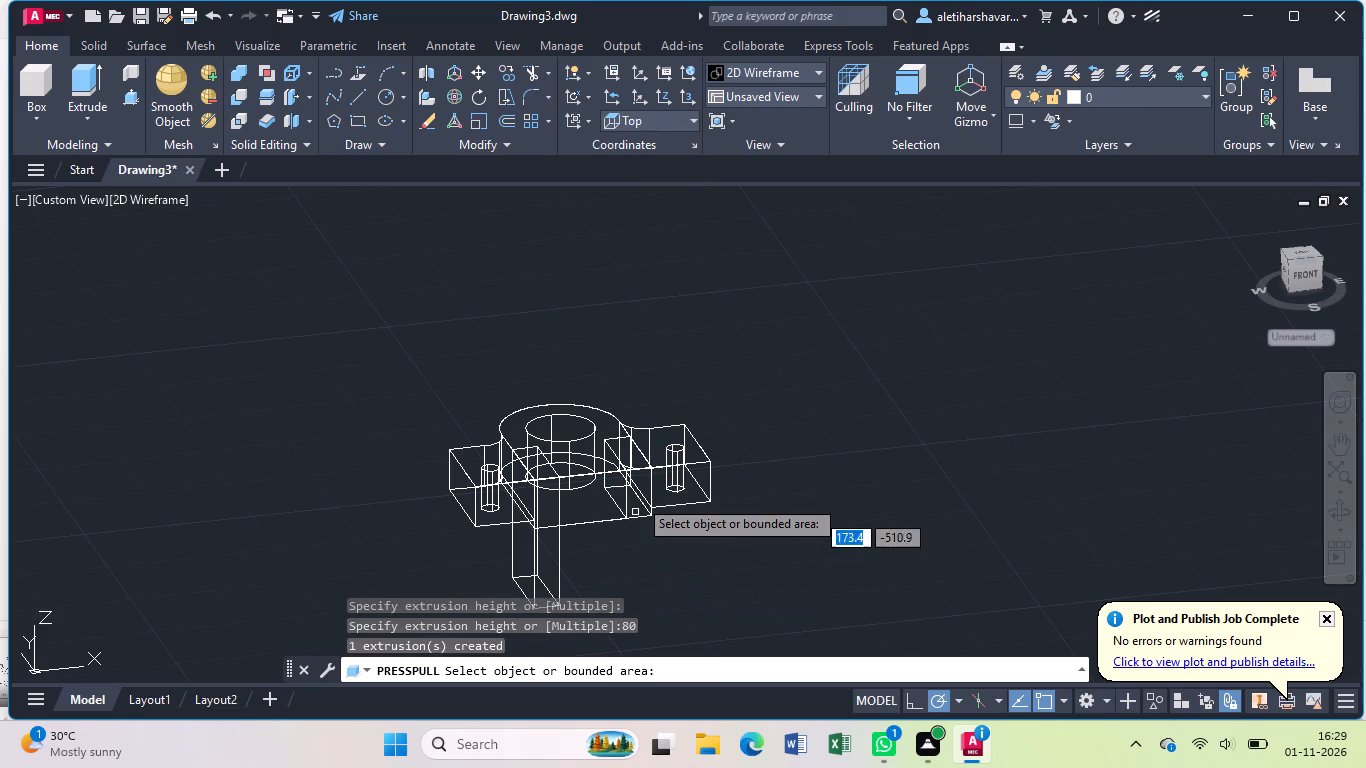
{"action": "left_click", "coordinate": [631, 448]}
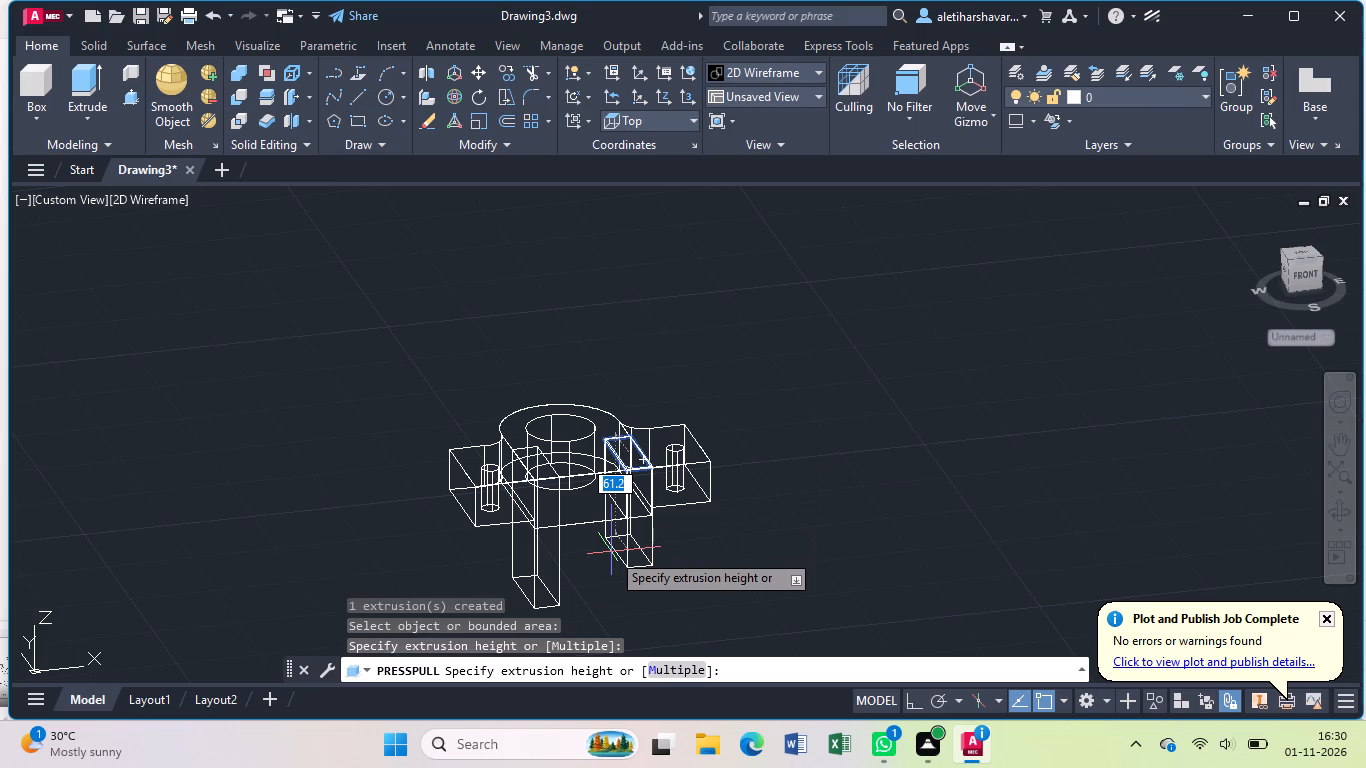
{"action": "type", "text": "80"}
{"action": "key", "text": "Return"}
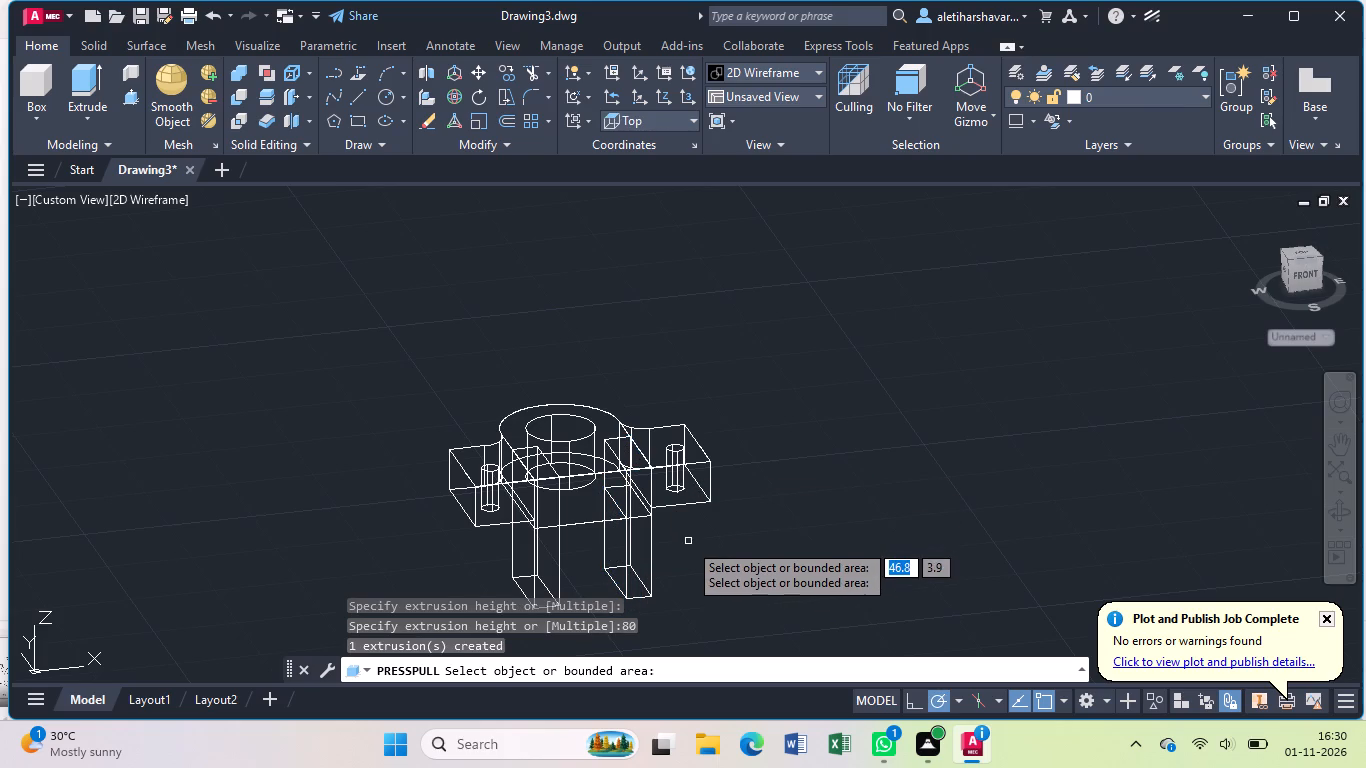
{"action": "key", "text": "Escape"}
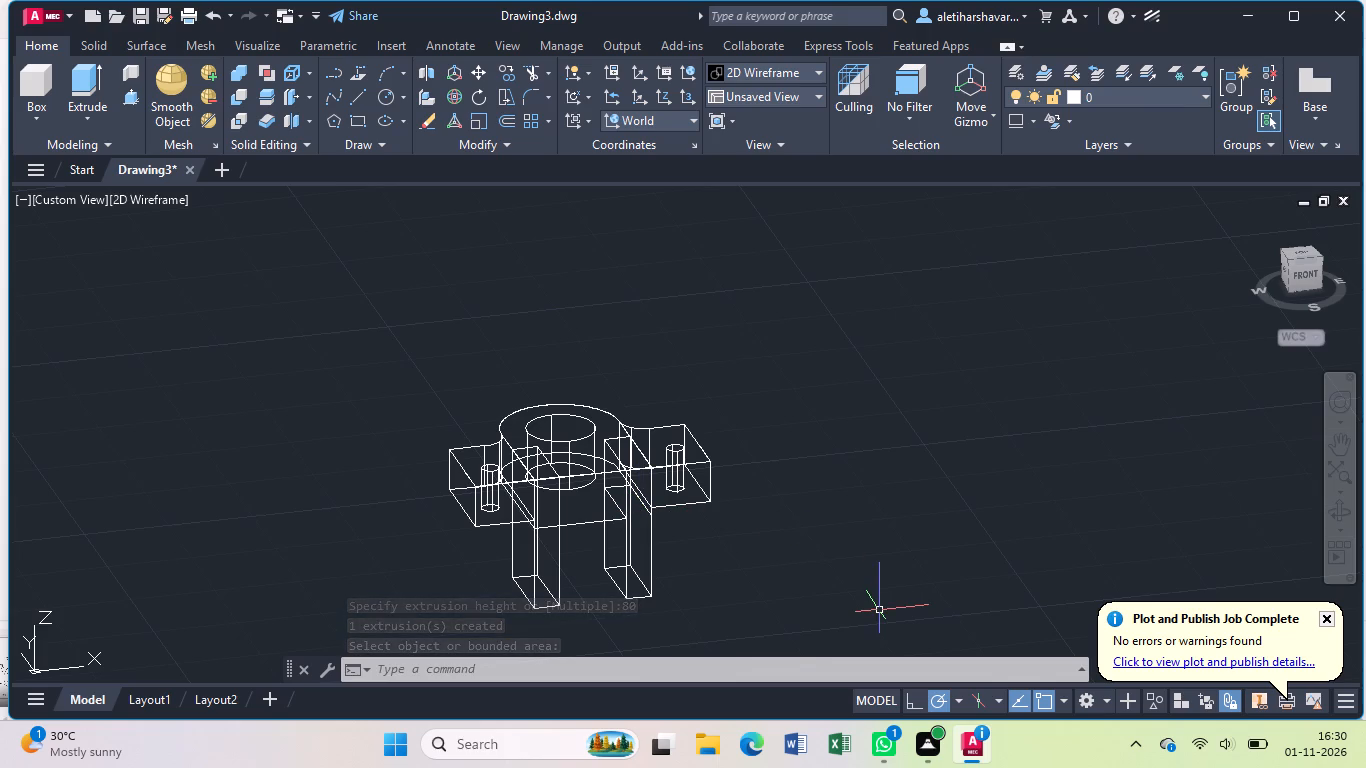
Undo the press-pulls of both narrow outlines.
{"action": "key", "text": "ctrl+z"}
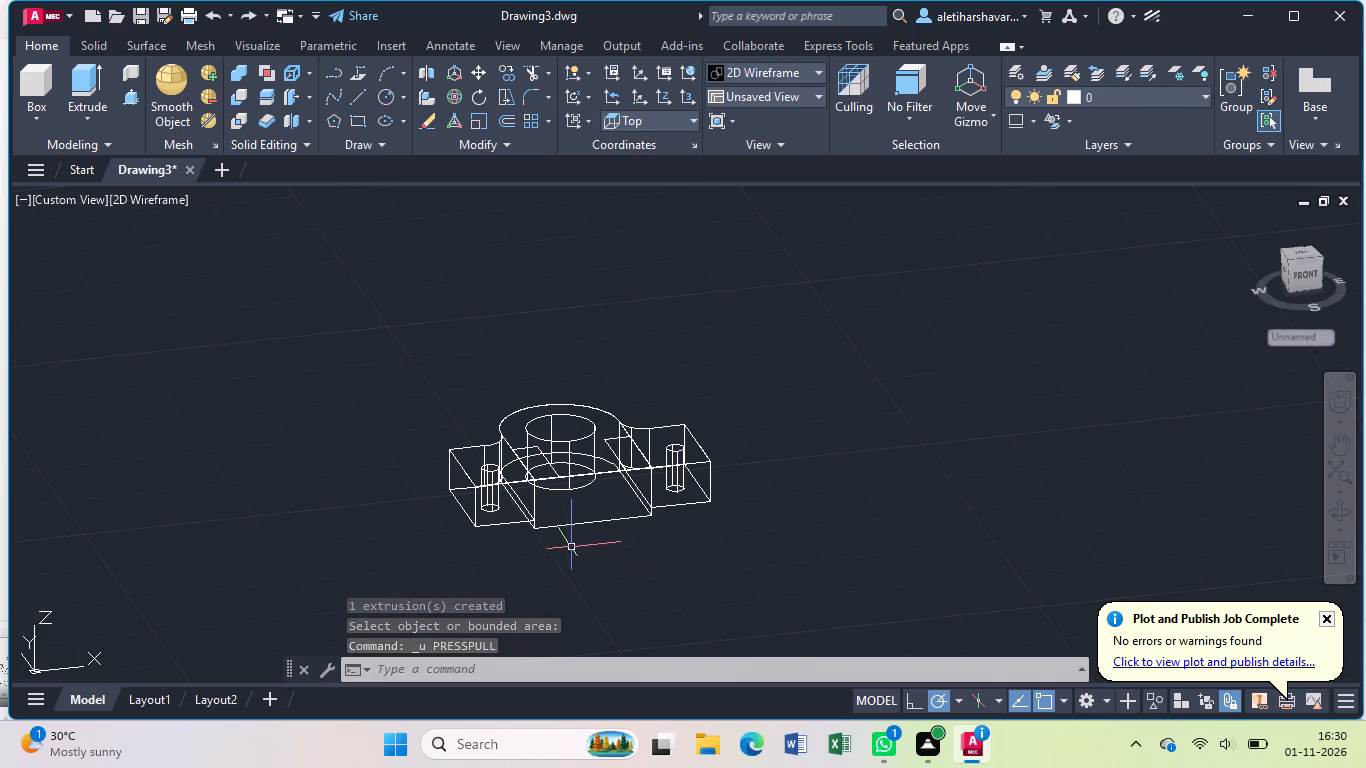
Press-pull the right narrow outline 80 mm downward twice in succession to form the right leg.
{"action": "left_click", "coordinate": [127, 98]}
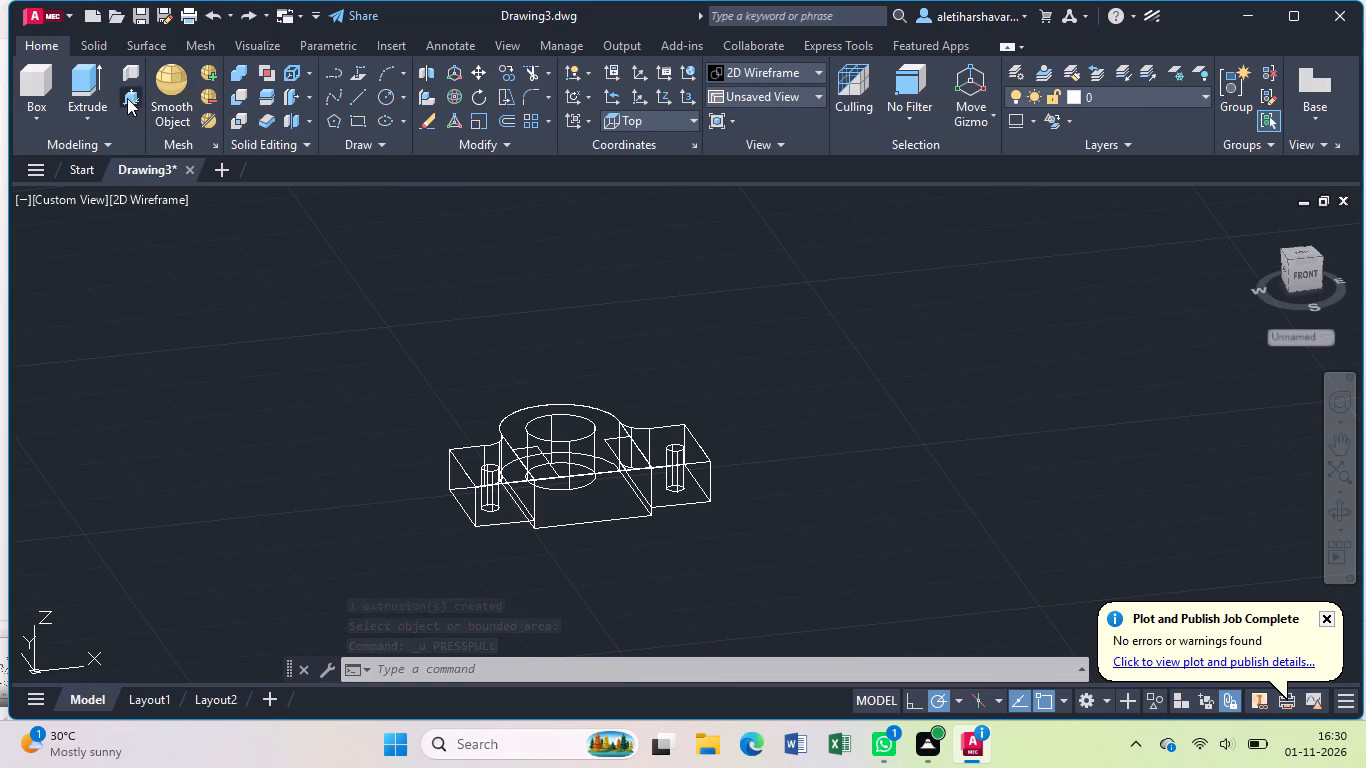
{"action": "left_click", "coordinate": [622, 449]}
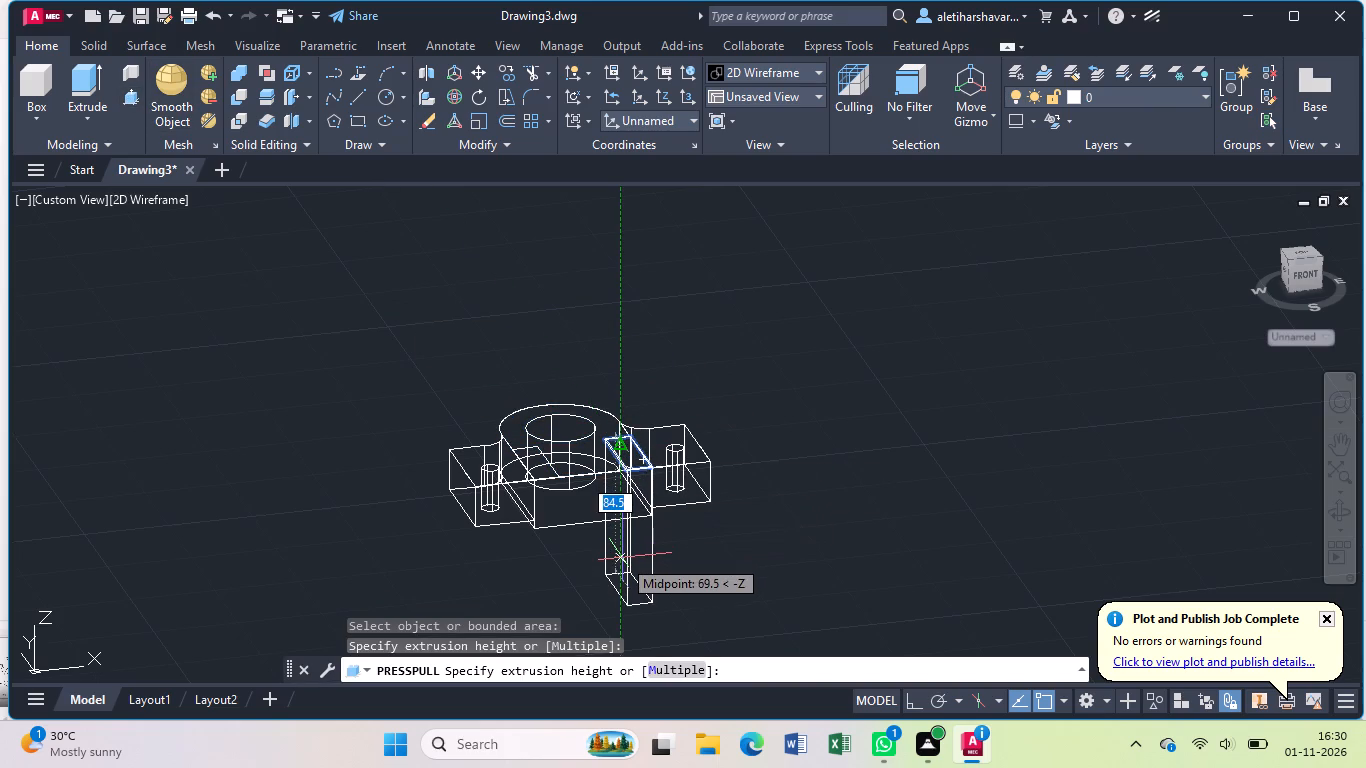
{"action": "type", "text": "80"}
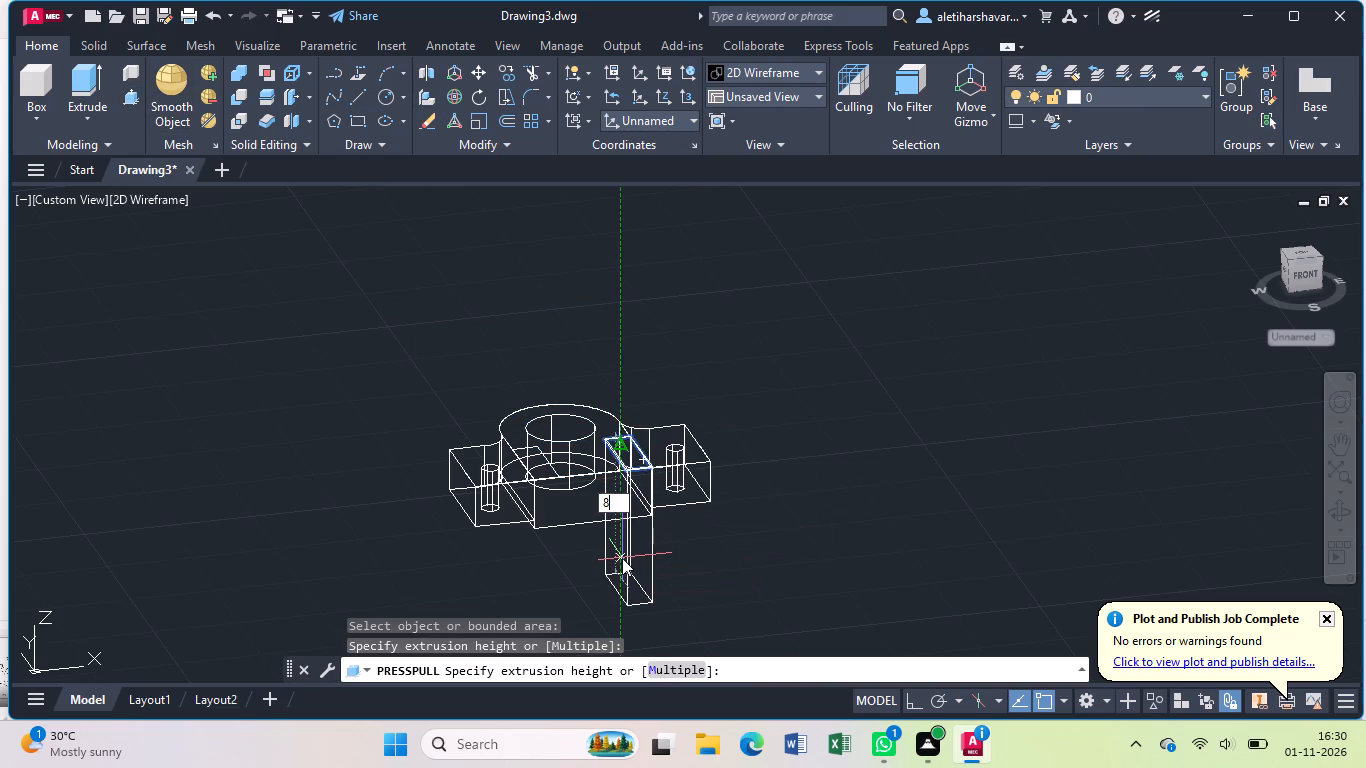
{"action": "key", "text": "Return"}
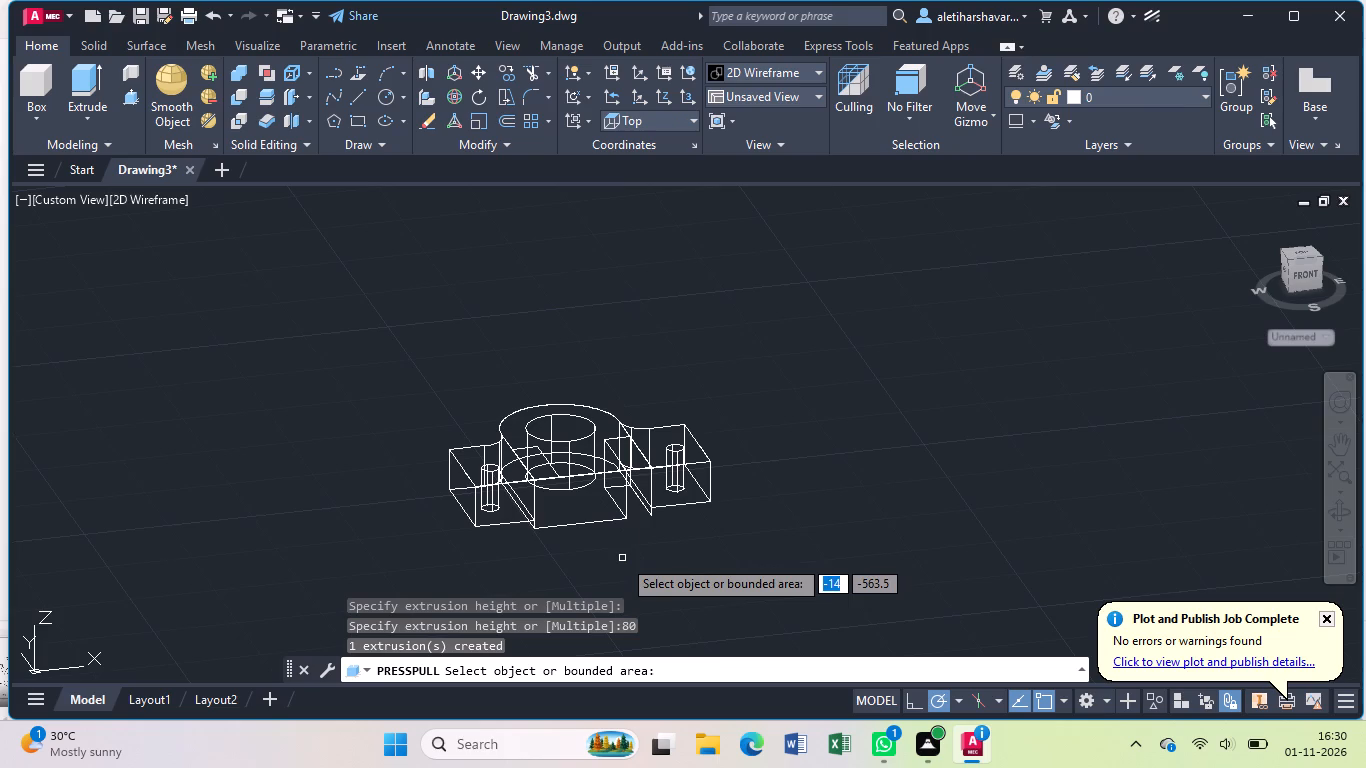
{"action": "left_click", "coordinate": [615, 444]}
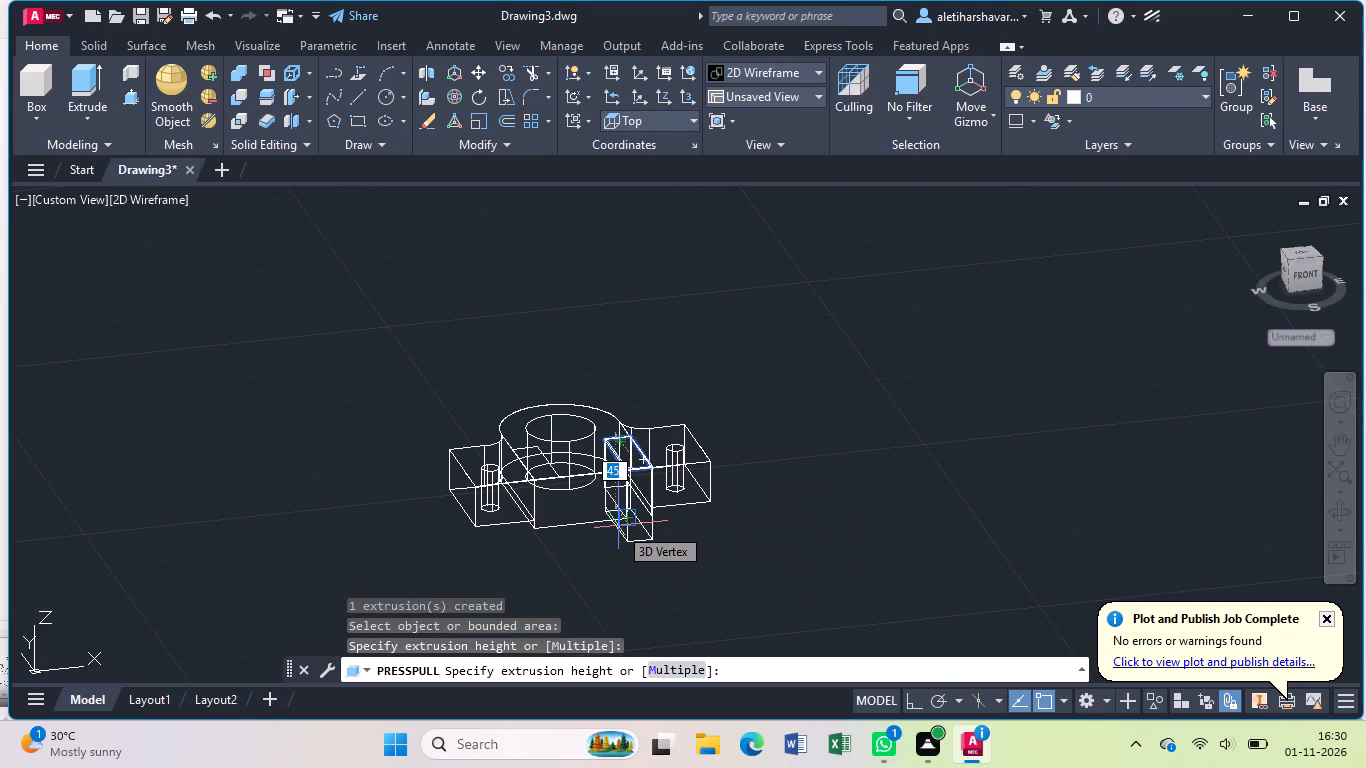
{"action": "type", "text": "80"}
{"action": "key", "text": "Return"}
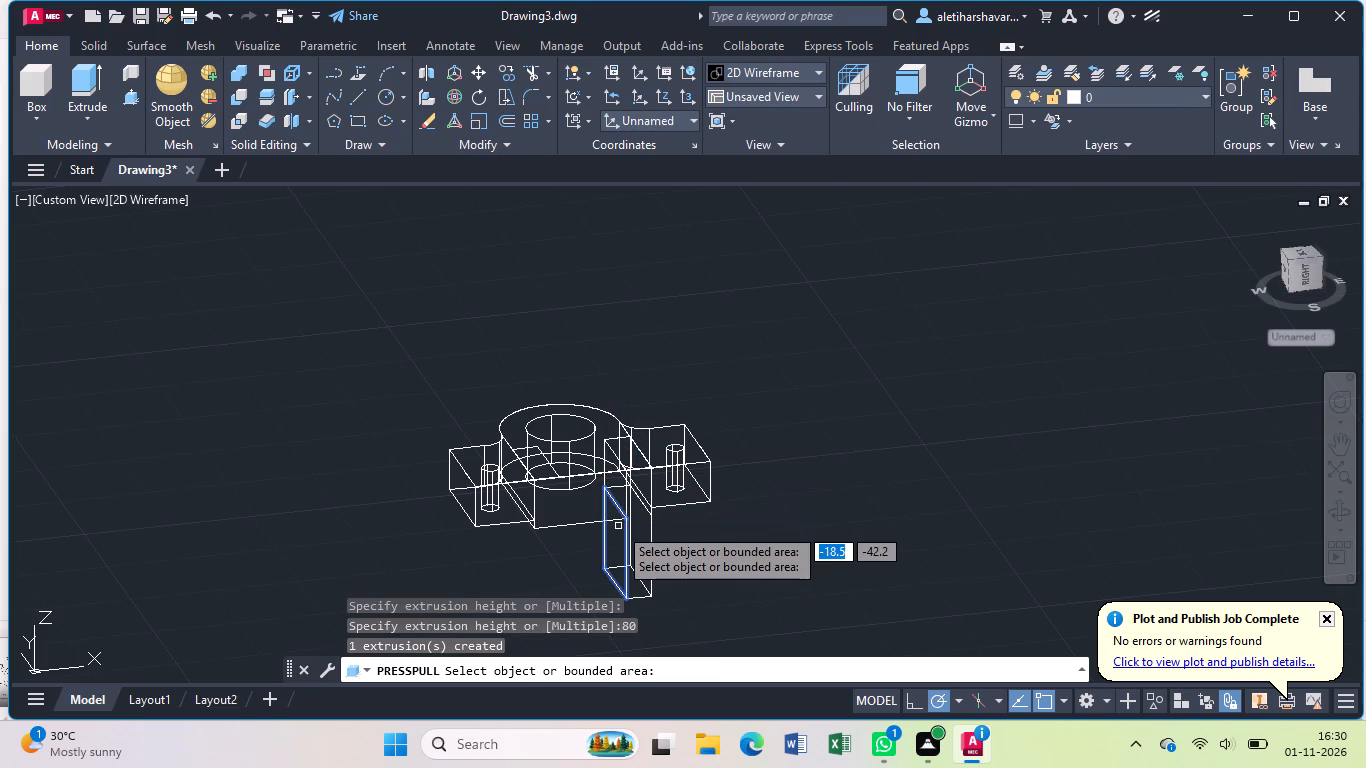
Press-pull the left narrow outline 80 mm downward to form the left leg.
{"action": "left_click", "coordinate": [526, 448]}
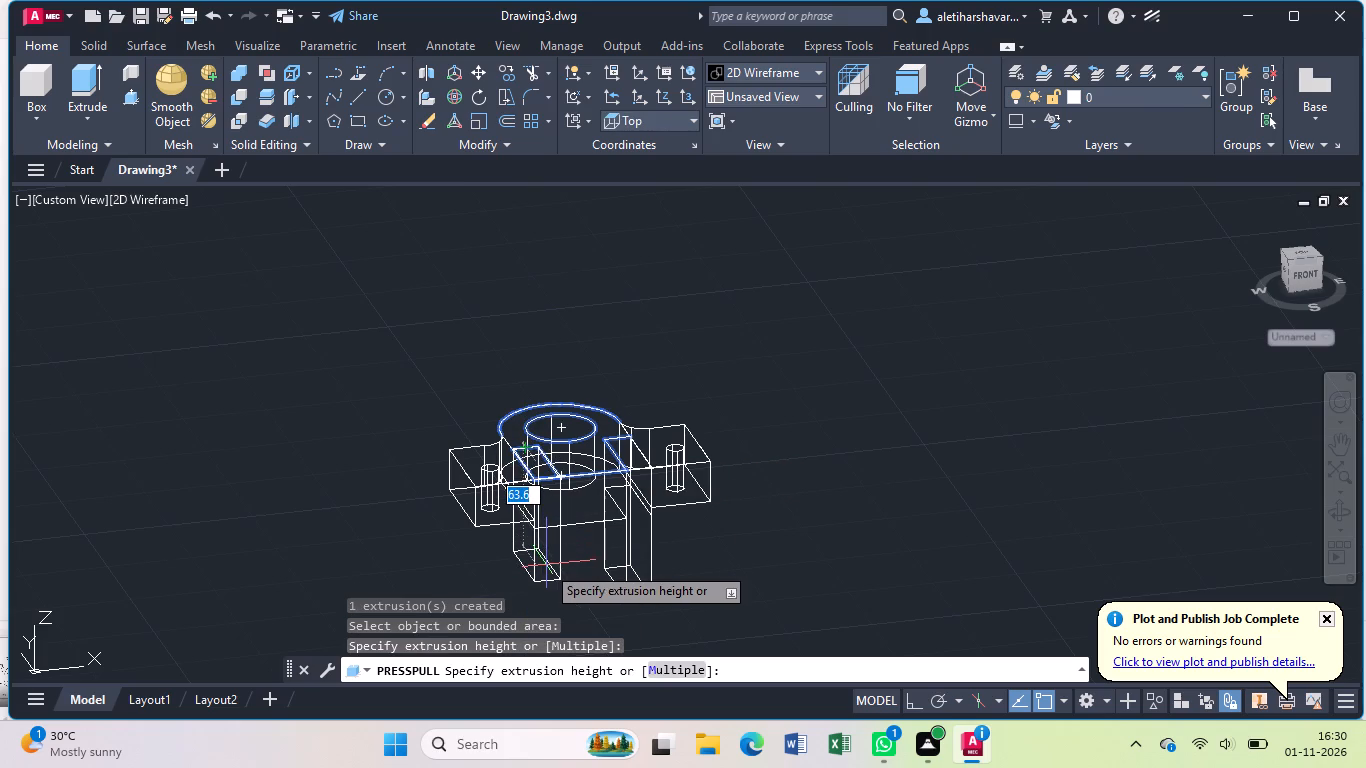
{"action": "type", "text": "80"}
{"action": "key", "text": "Return"}
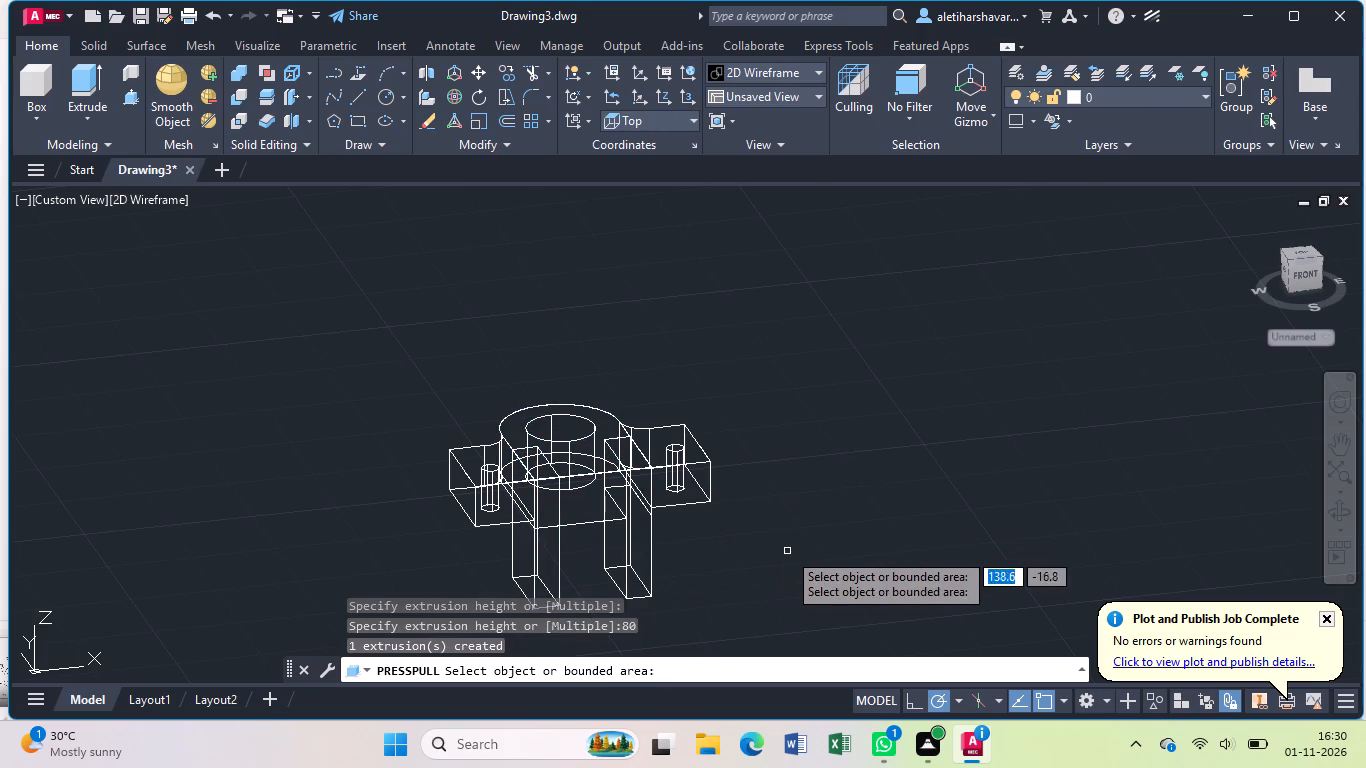
{"action": "key", "text": "Escape"}
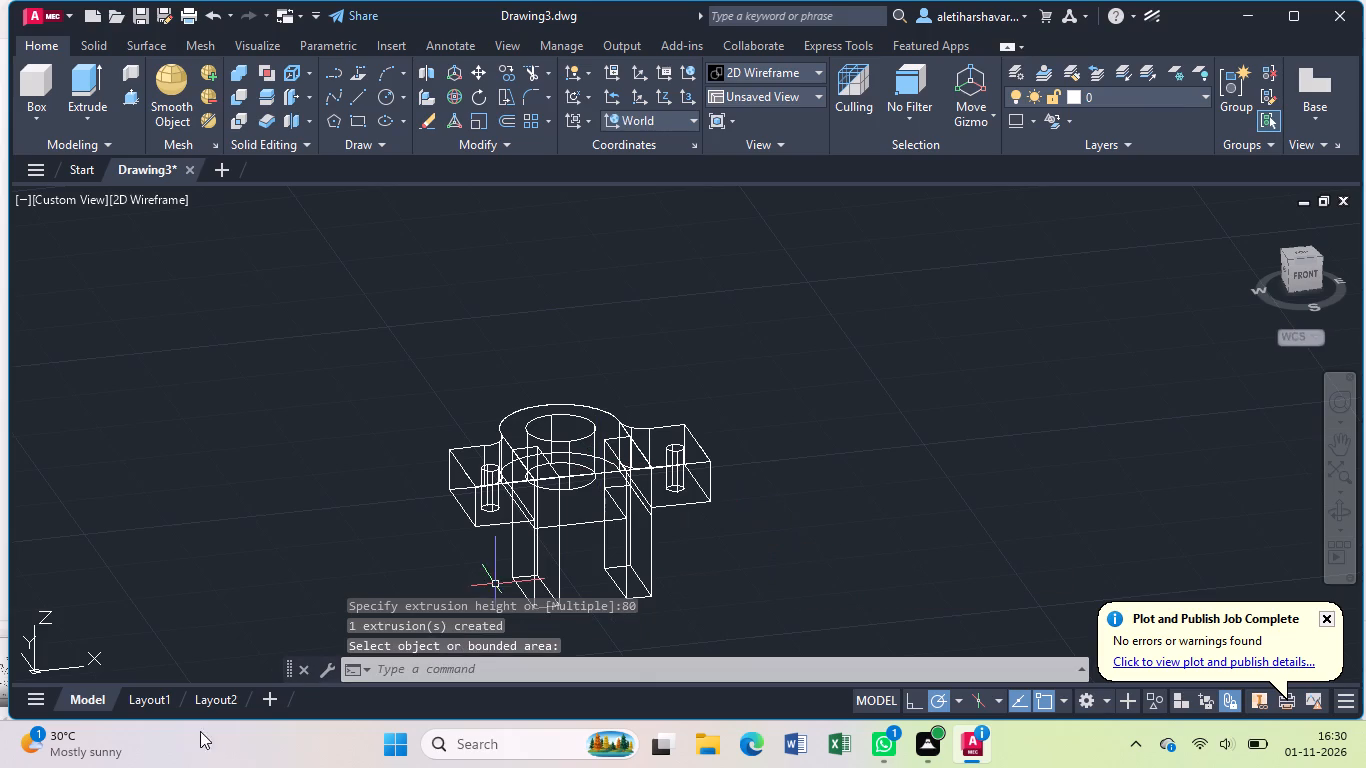
Set the visual style to Shades of Gray.
{"action": "left_click", "coordinate": [132, 190]}
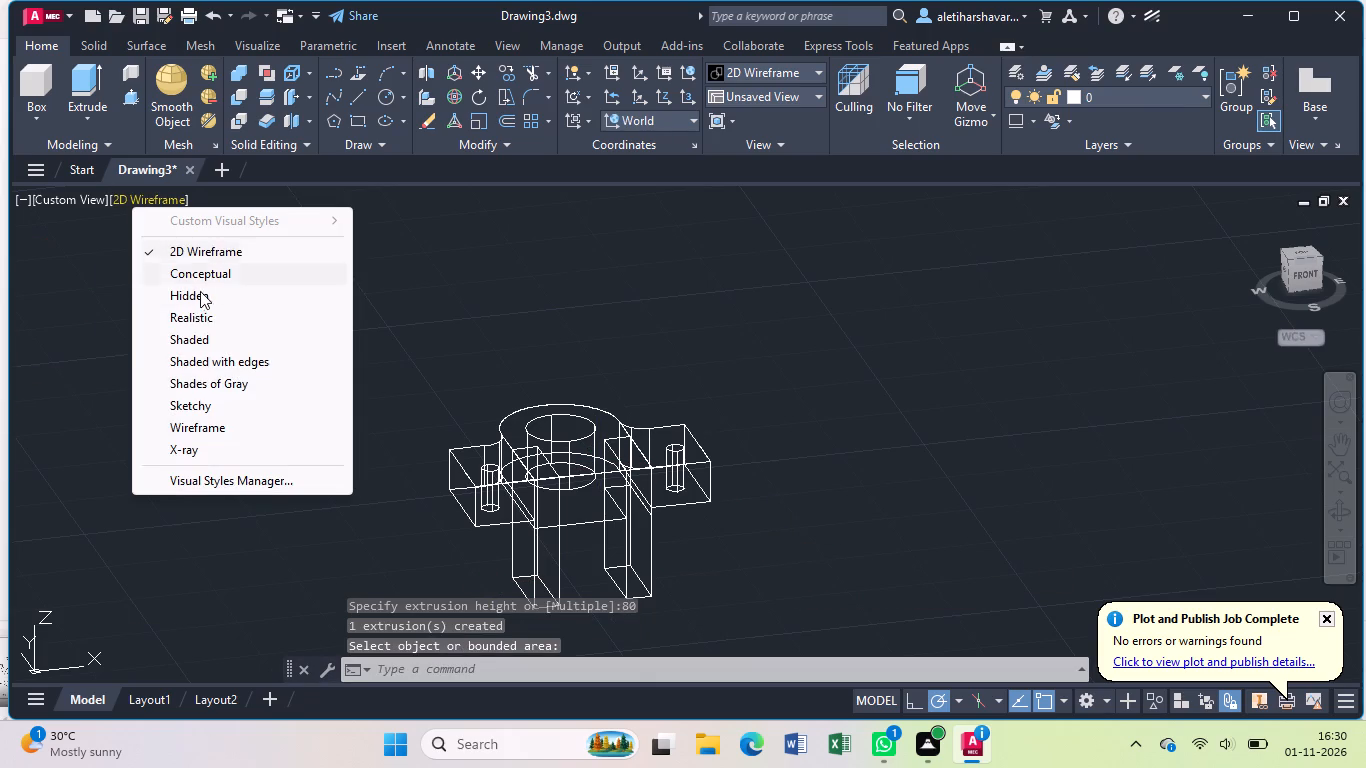
{"action": "left_click", "coordinate": [216, 381]}
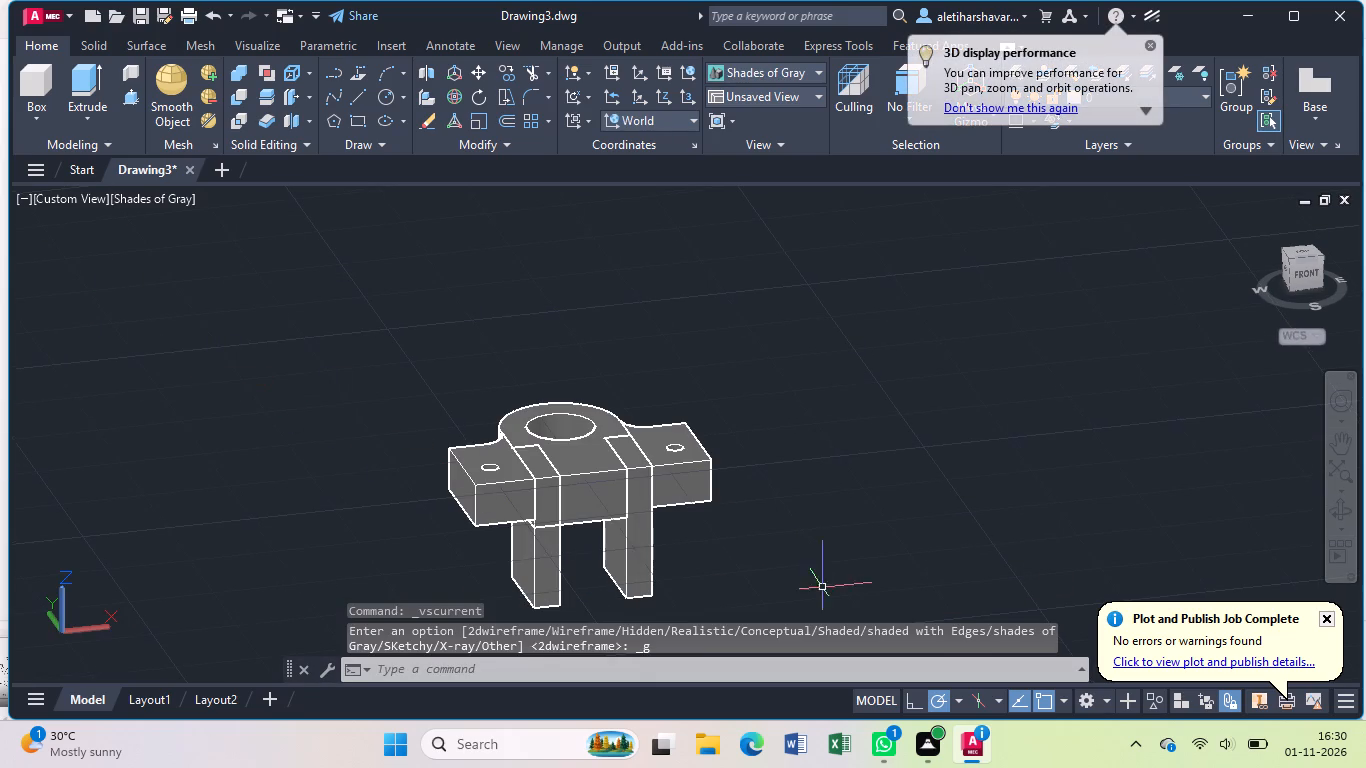
Set the bracket to the Left orthographic view to work on the side face of the legs.
{"action": "left_click", "coordinate": [1332, 513]}
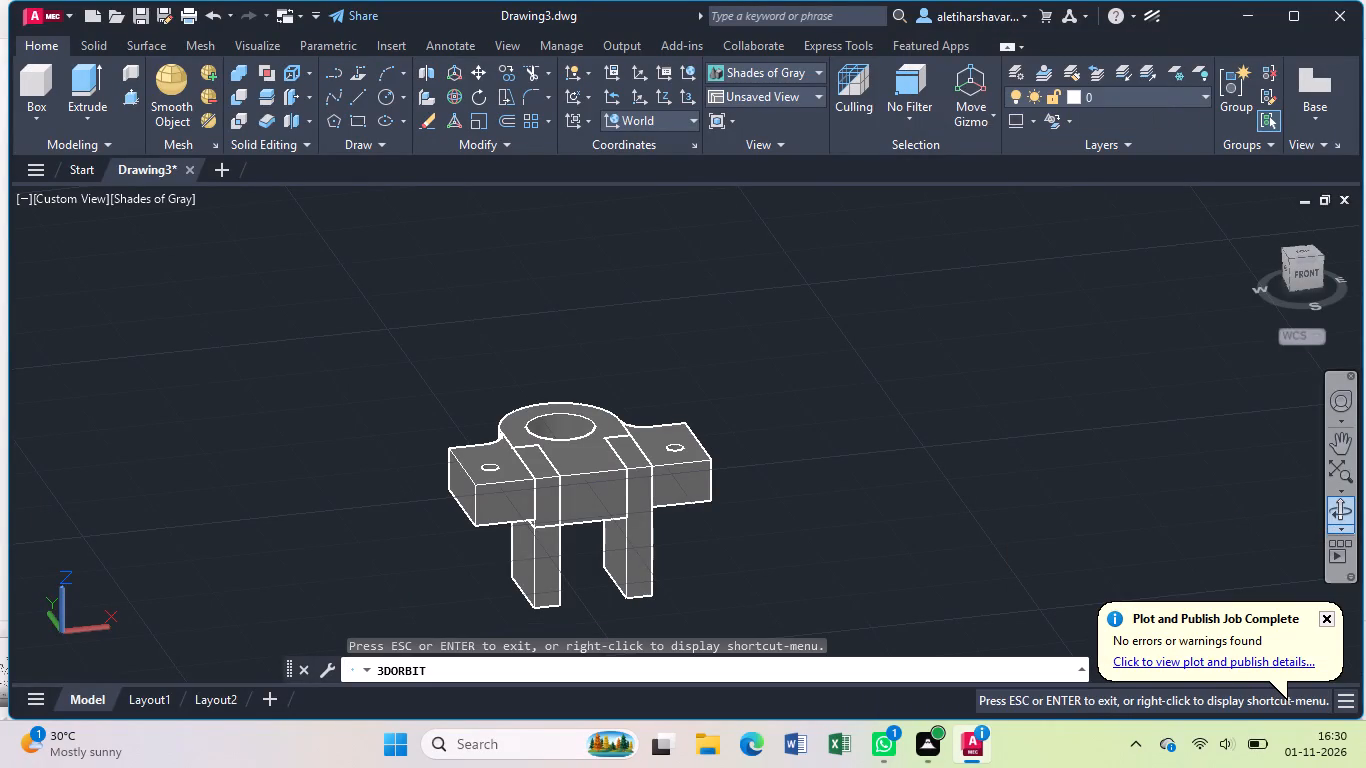
{"action": "left_click_drag", "start_coordinate": [773, 548], "coordinate": [949, 473]}
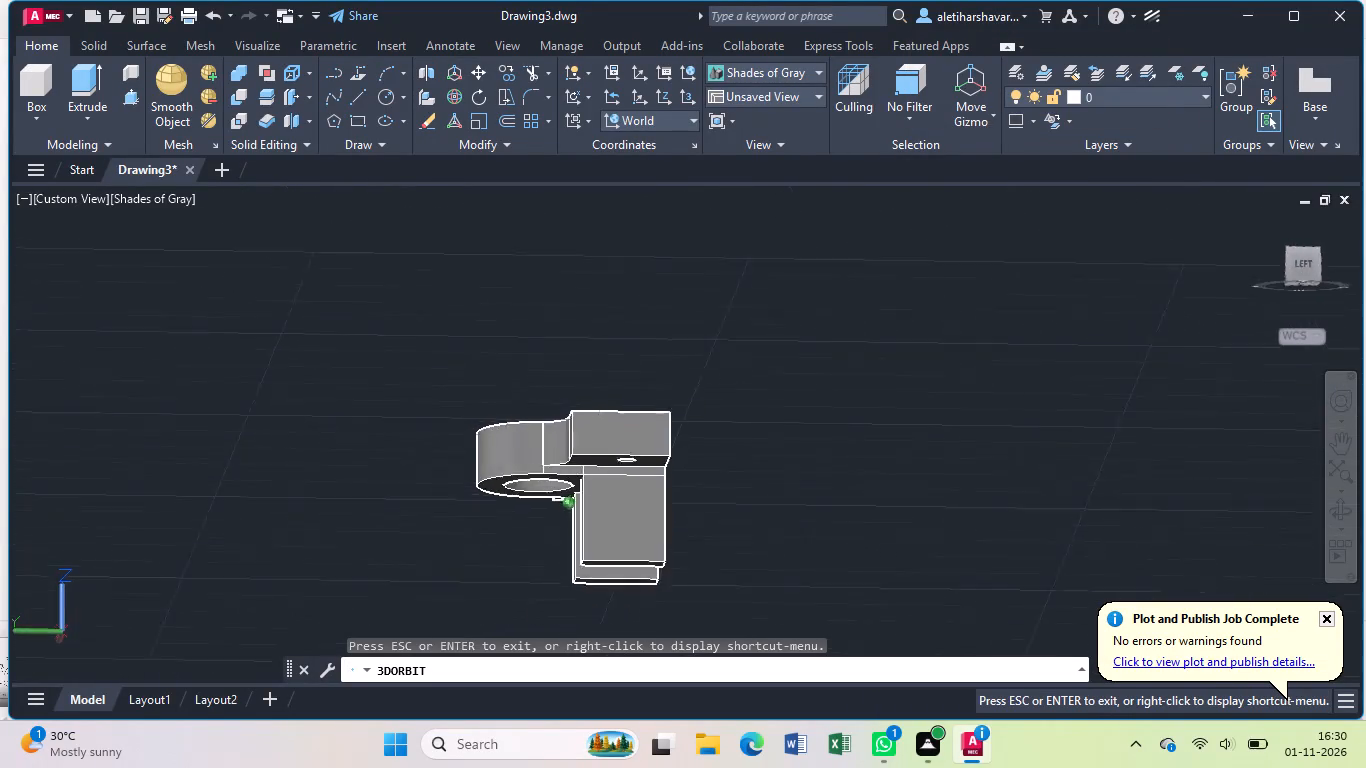
{"action": "left_click_drag", "start_coordinate": [949, 473], "coordinate": [1147, 416]}
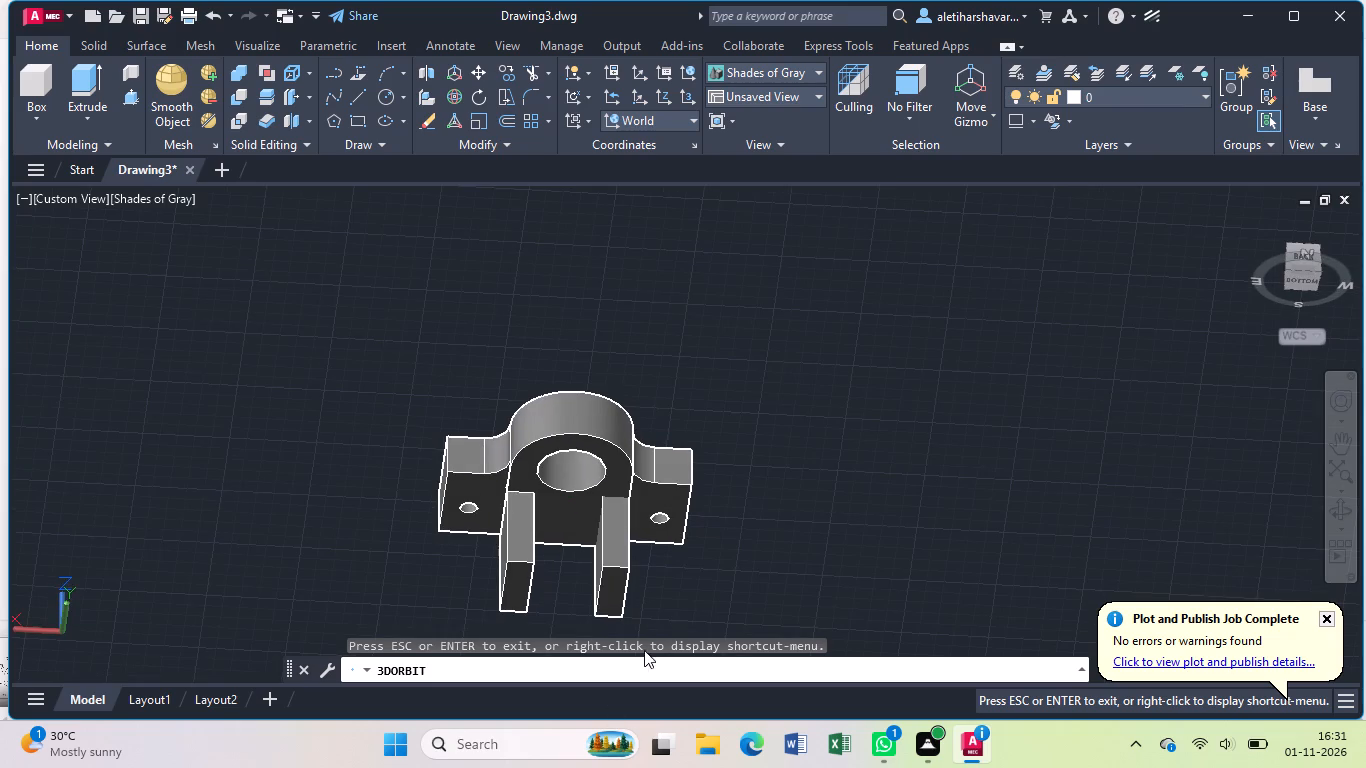
{"action": "key", "text": "Escape"}
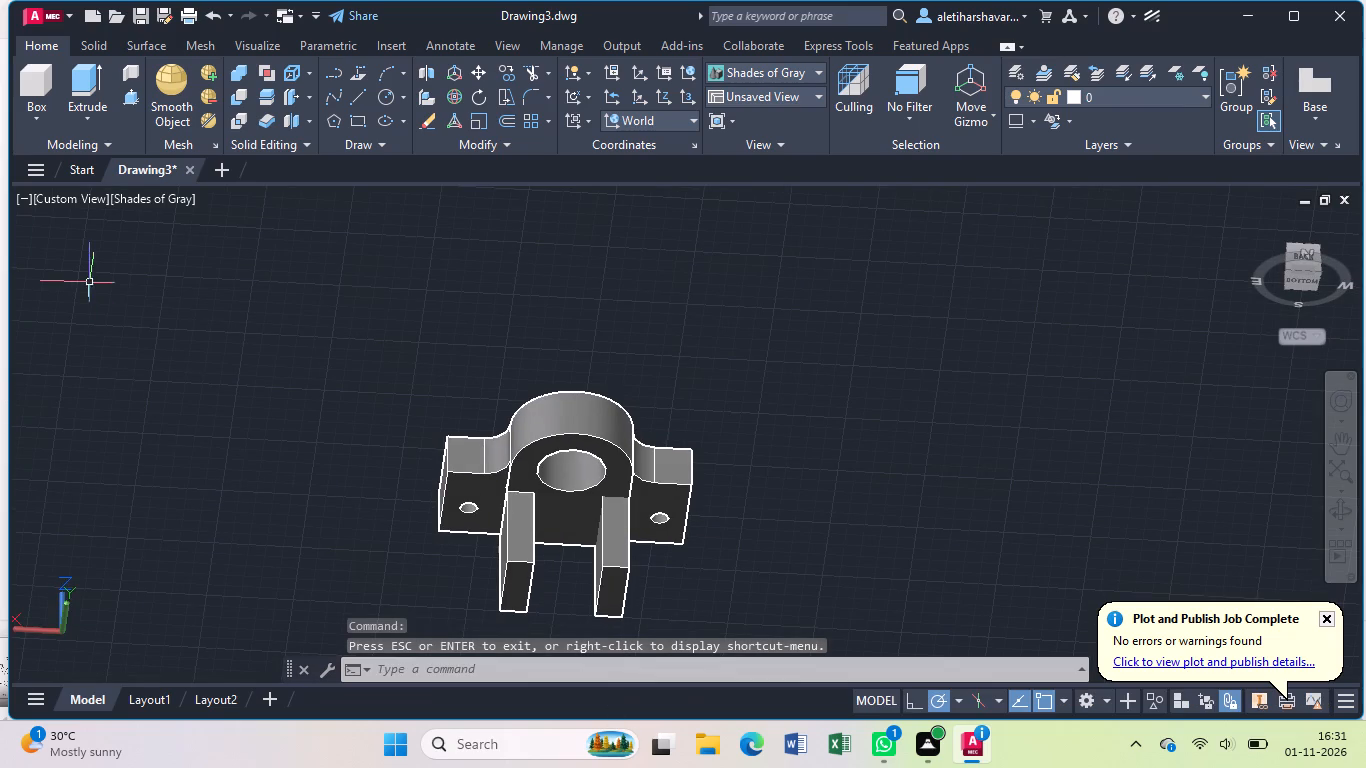
{"action": "left_click", "coordinate": [82, 198]}
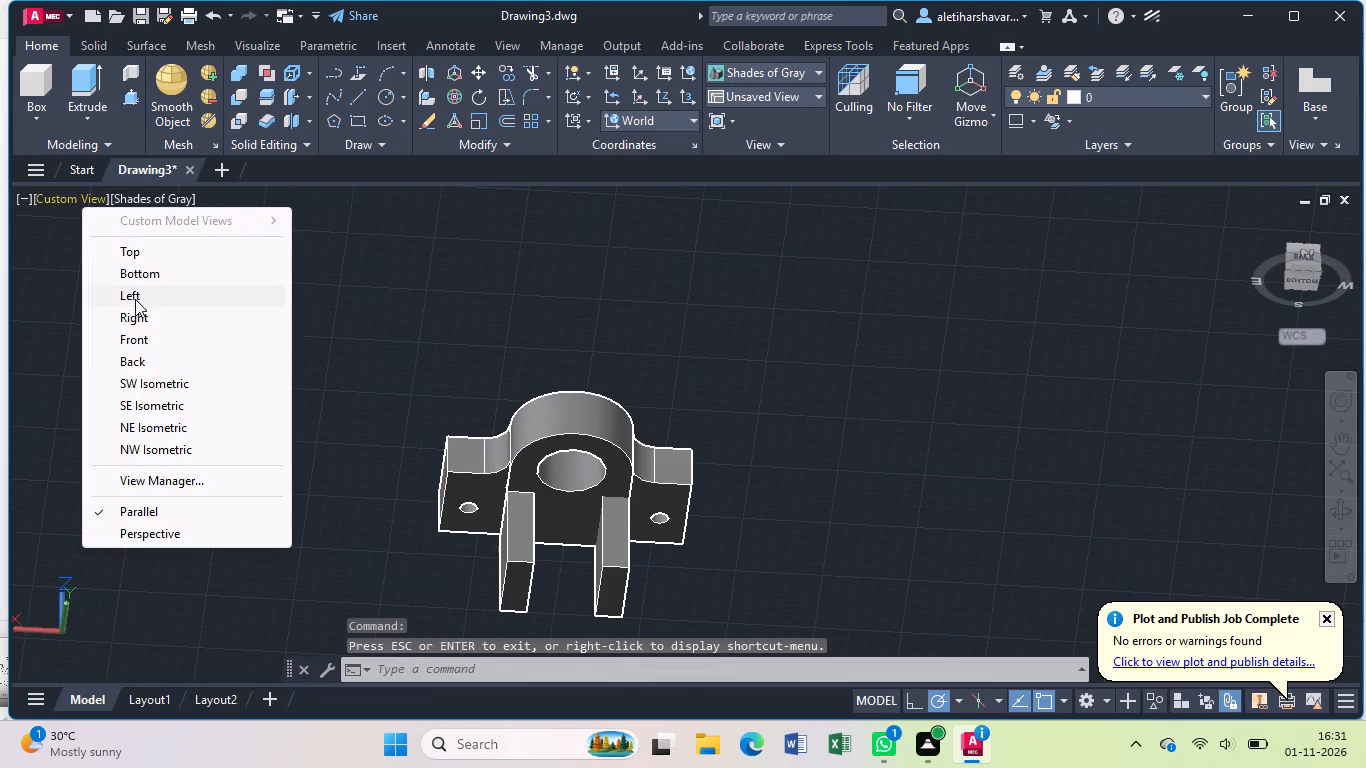
{"action": "left_click", "coordinate": [142, 287]}
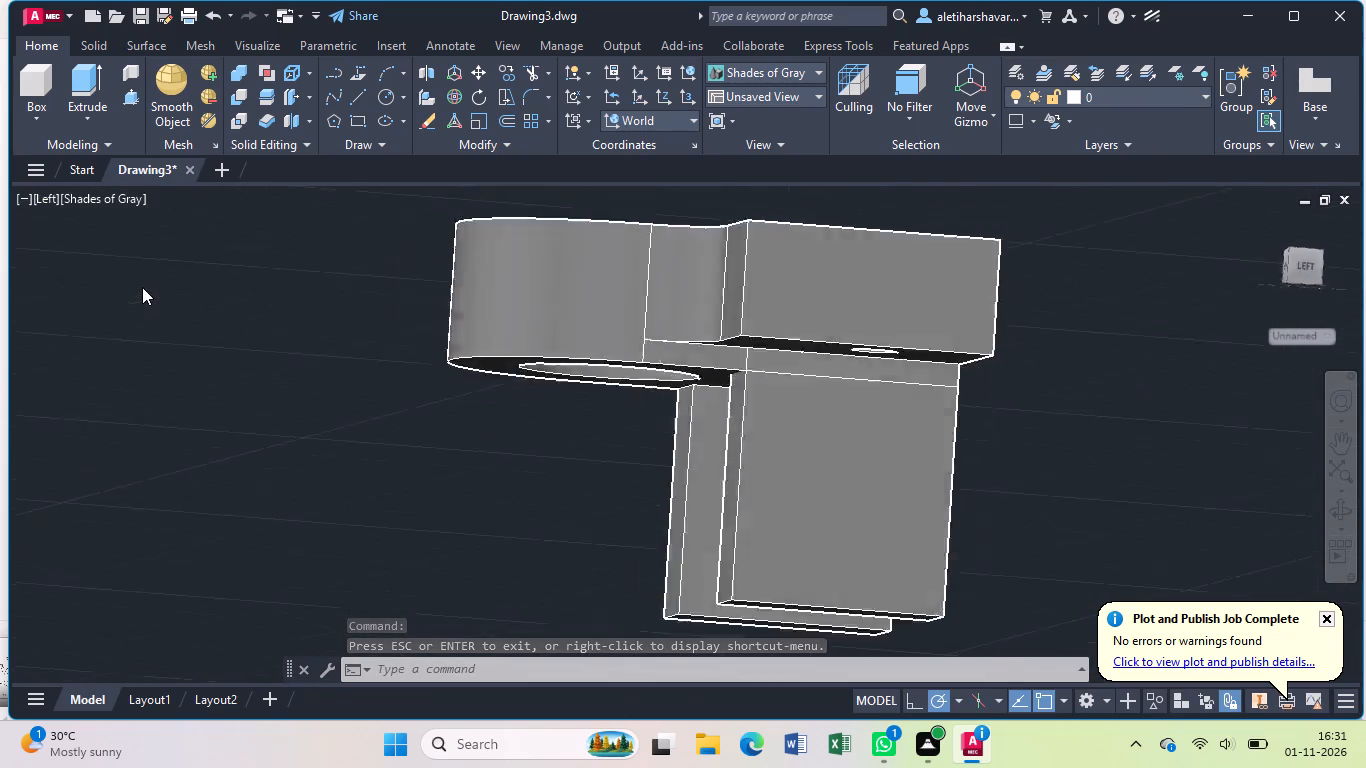
{"action": "scroll", "coordinate": [815, 470], "scroll_direction": "down", "scroll_amount": 1}
{"action": "middle_click_drag", "start_coordinate": [844, 517], "coordinate": [502, 363]}
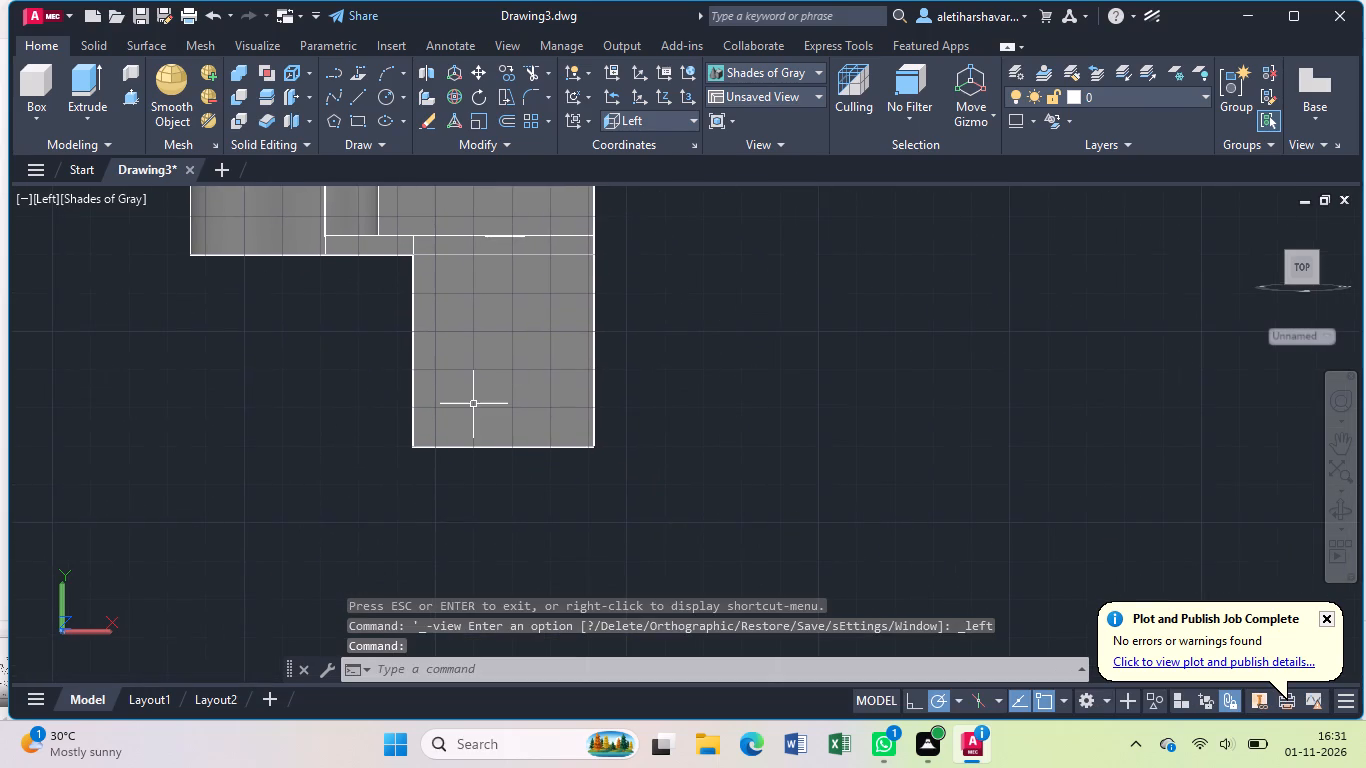
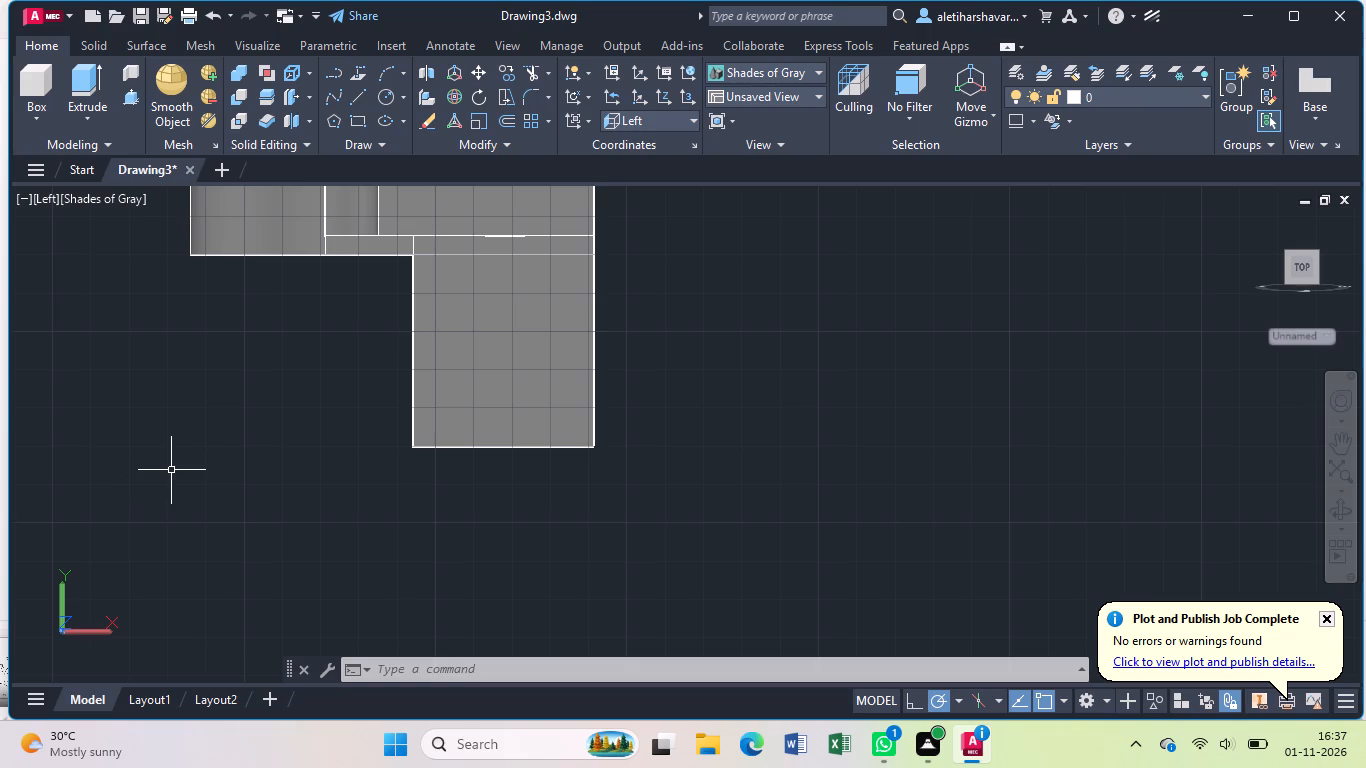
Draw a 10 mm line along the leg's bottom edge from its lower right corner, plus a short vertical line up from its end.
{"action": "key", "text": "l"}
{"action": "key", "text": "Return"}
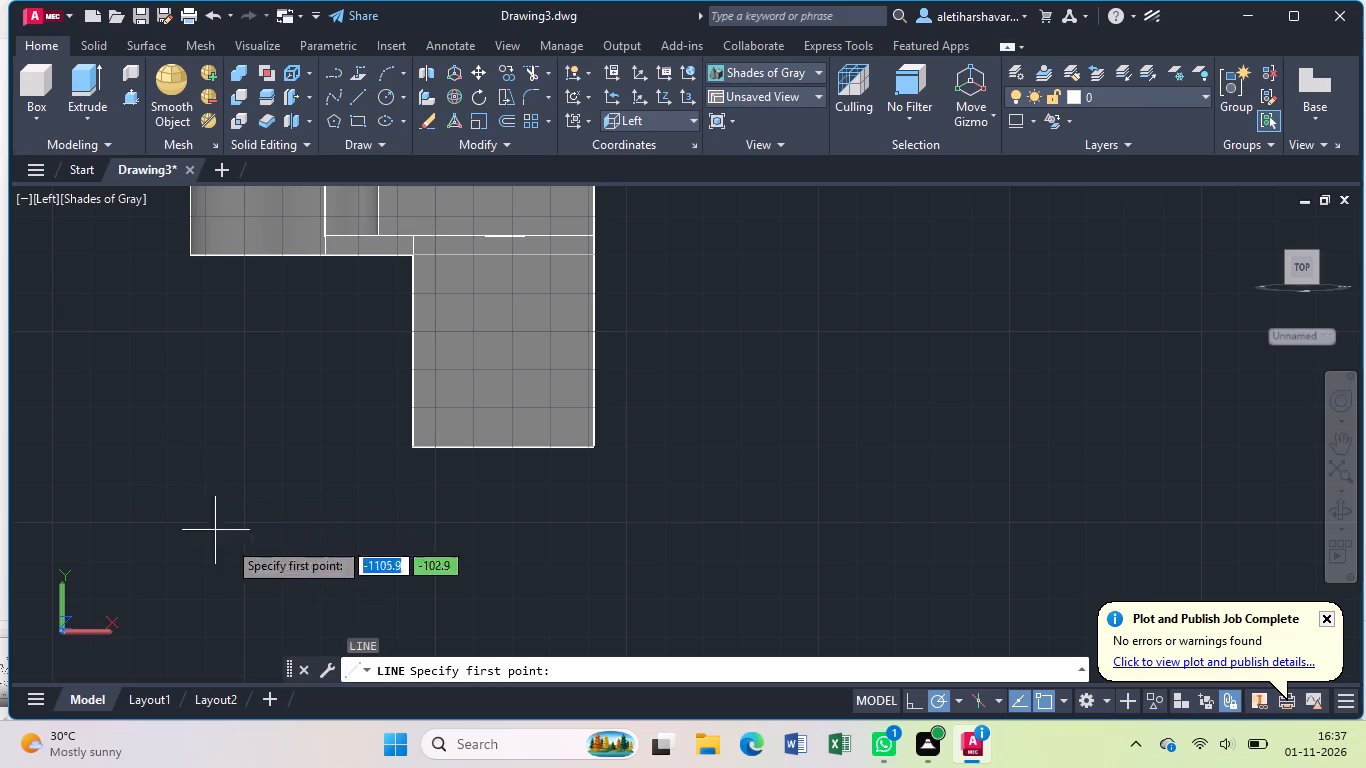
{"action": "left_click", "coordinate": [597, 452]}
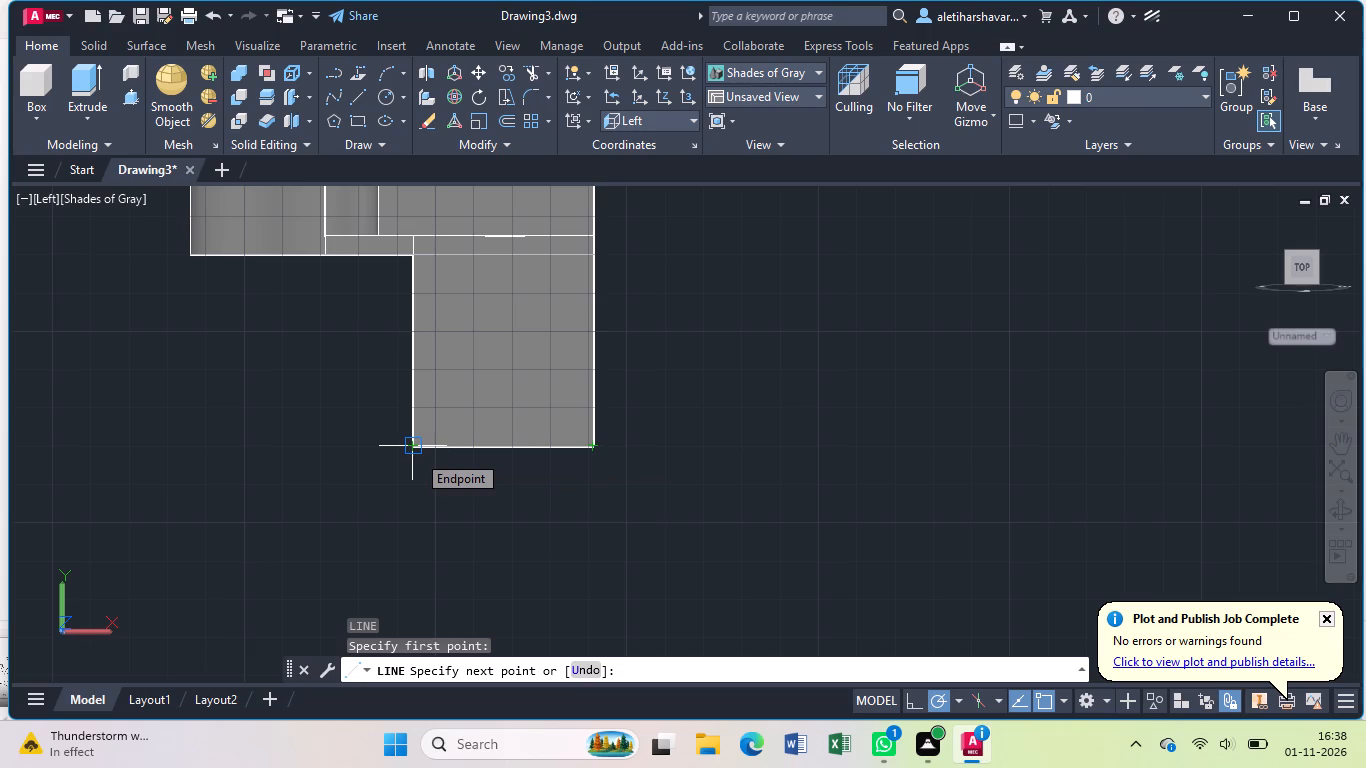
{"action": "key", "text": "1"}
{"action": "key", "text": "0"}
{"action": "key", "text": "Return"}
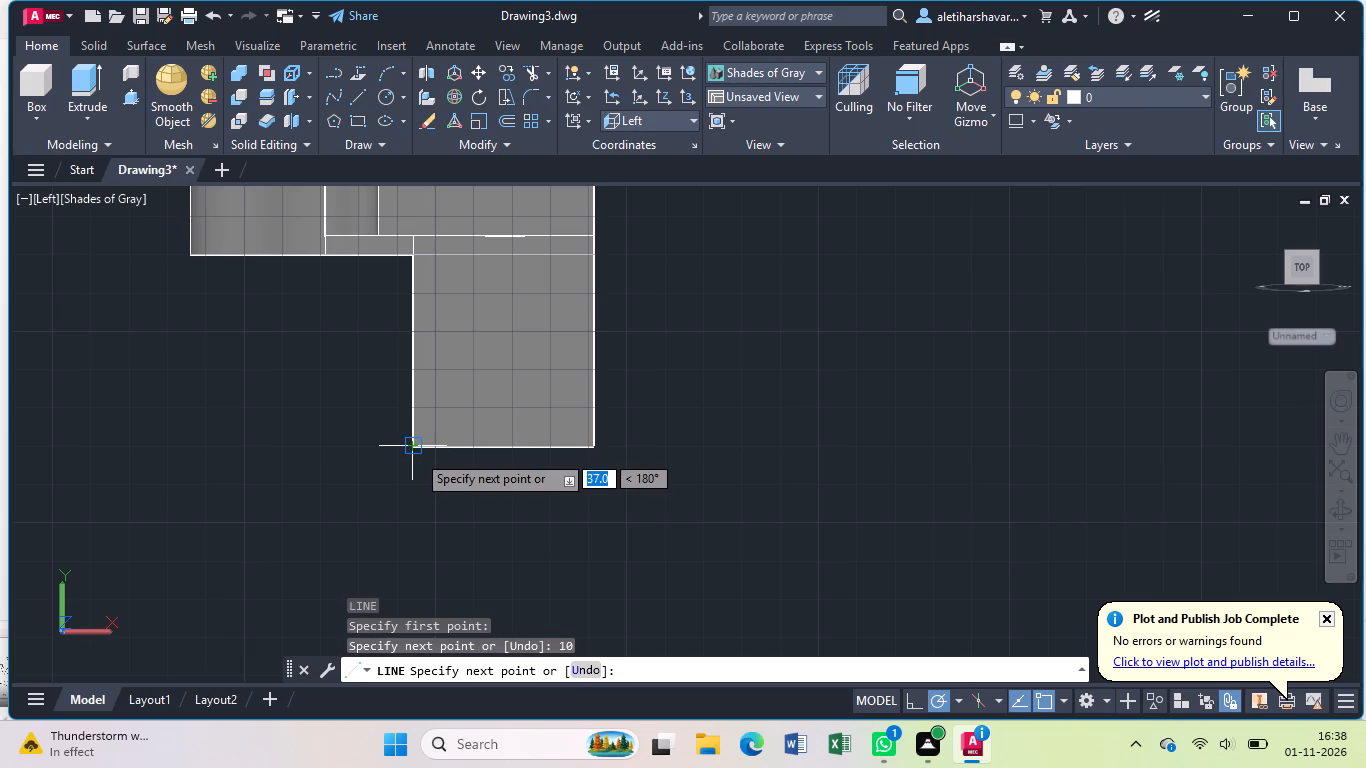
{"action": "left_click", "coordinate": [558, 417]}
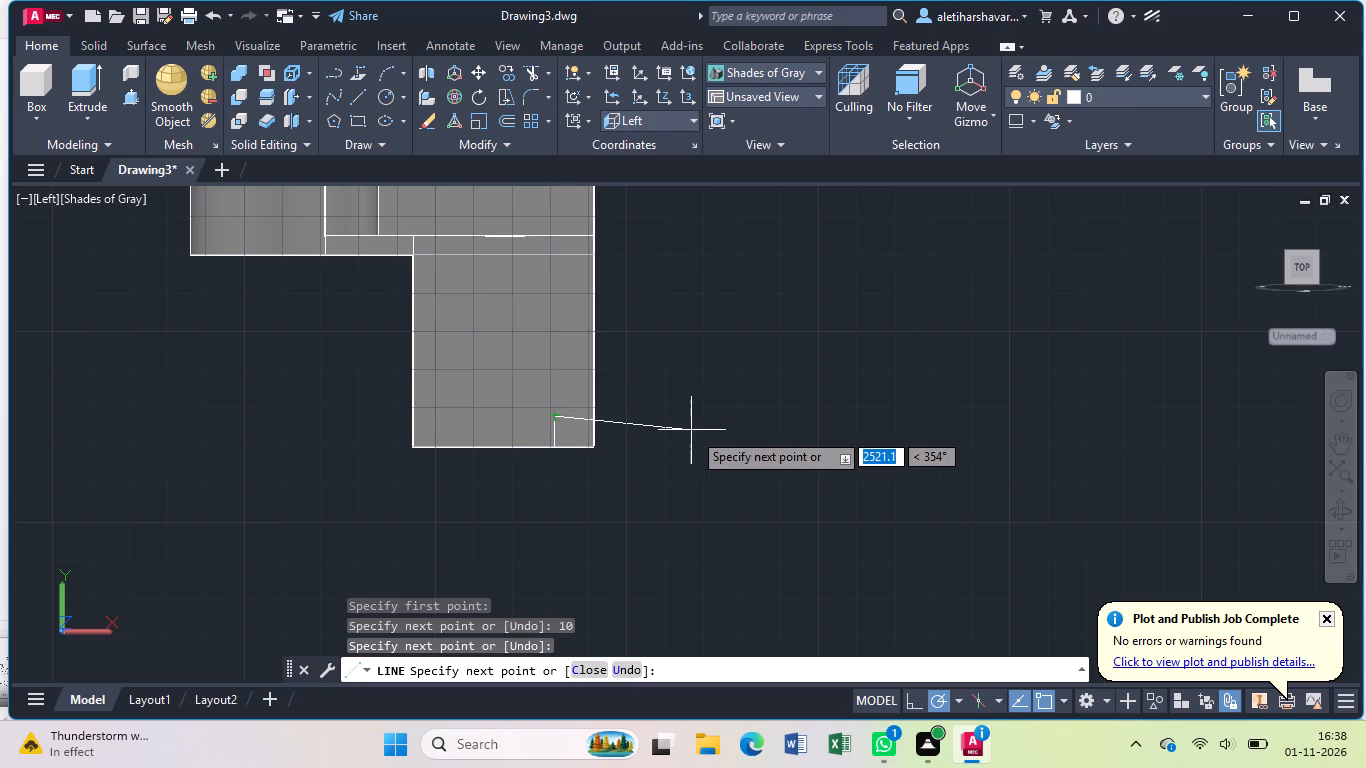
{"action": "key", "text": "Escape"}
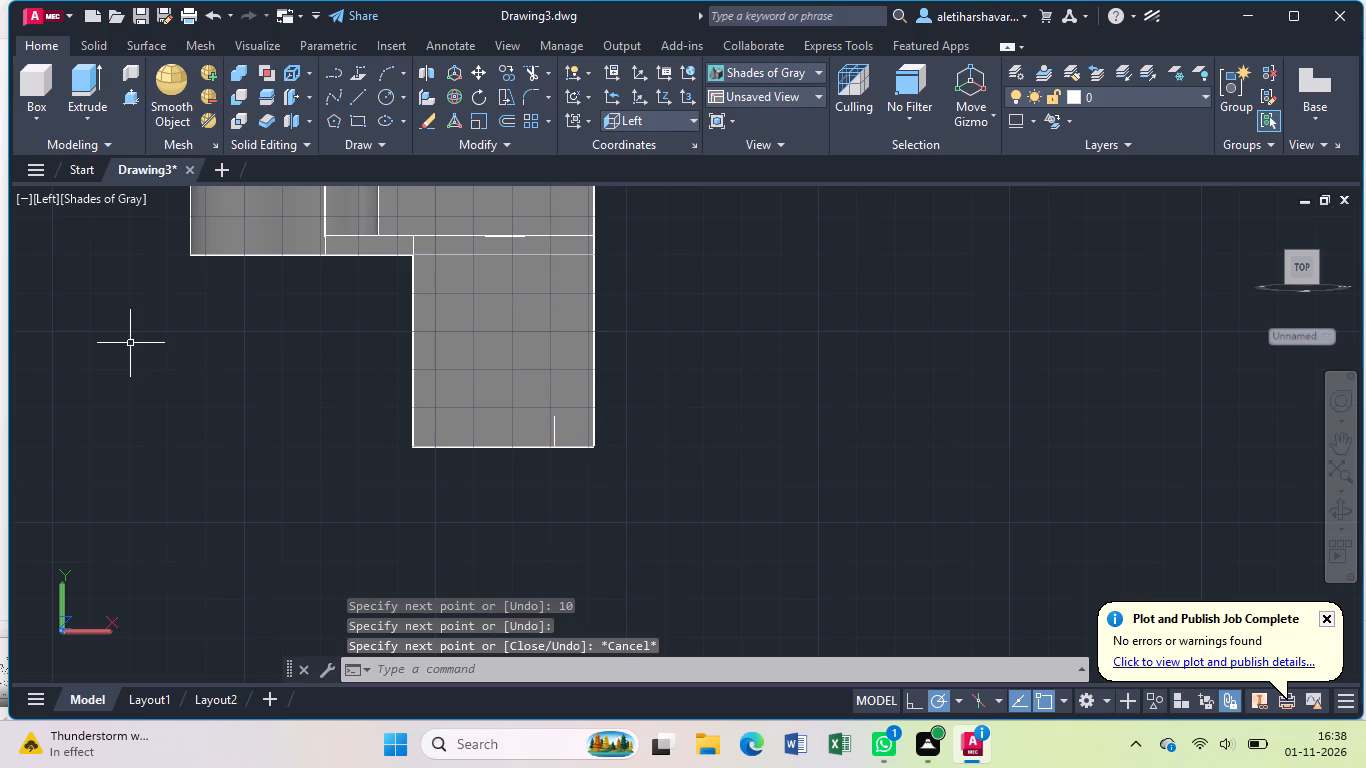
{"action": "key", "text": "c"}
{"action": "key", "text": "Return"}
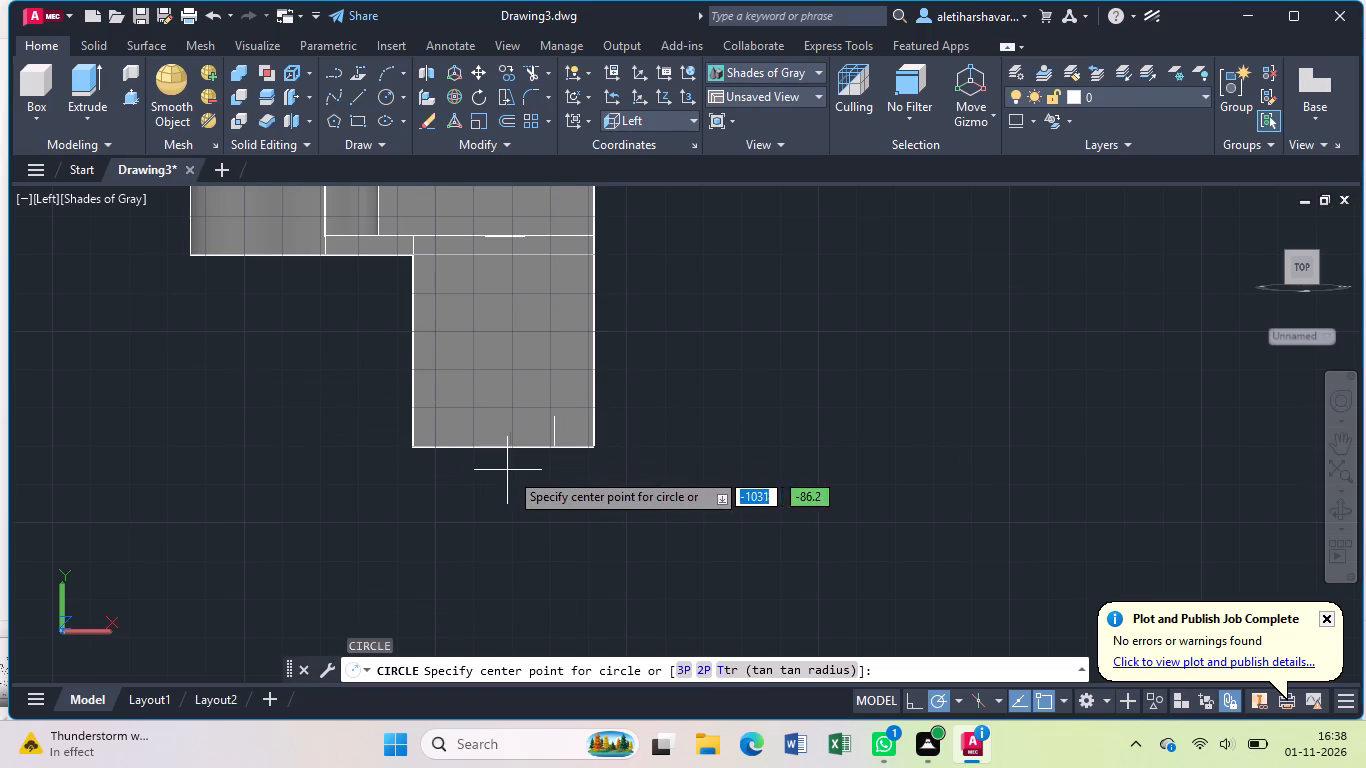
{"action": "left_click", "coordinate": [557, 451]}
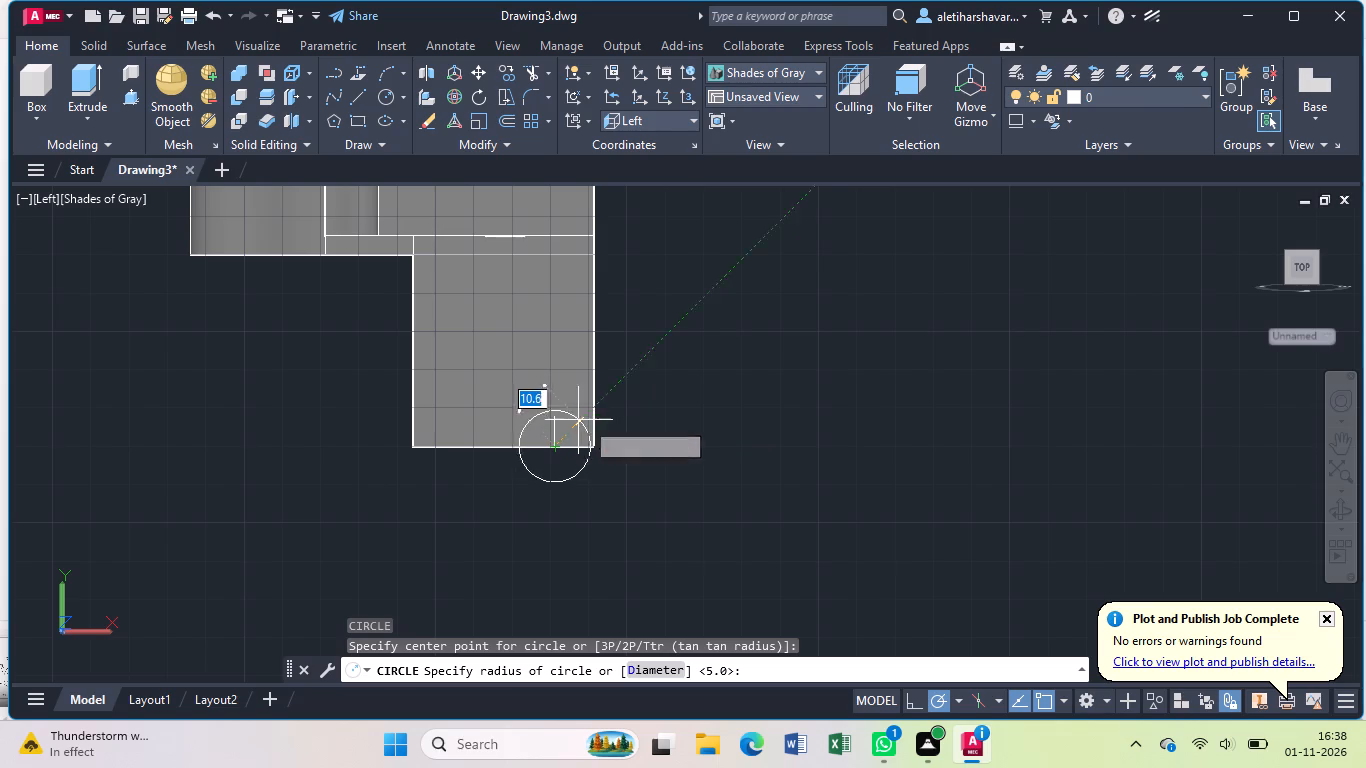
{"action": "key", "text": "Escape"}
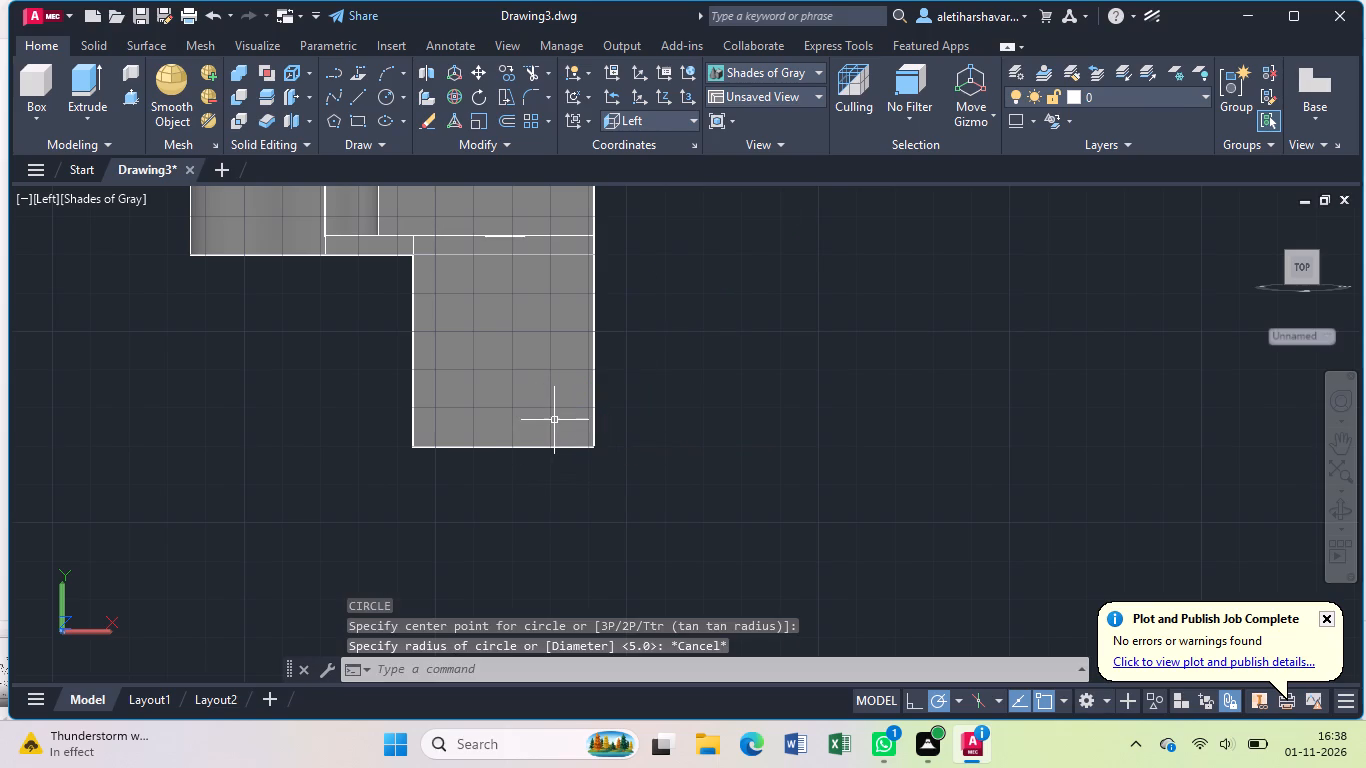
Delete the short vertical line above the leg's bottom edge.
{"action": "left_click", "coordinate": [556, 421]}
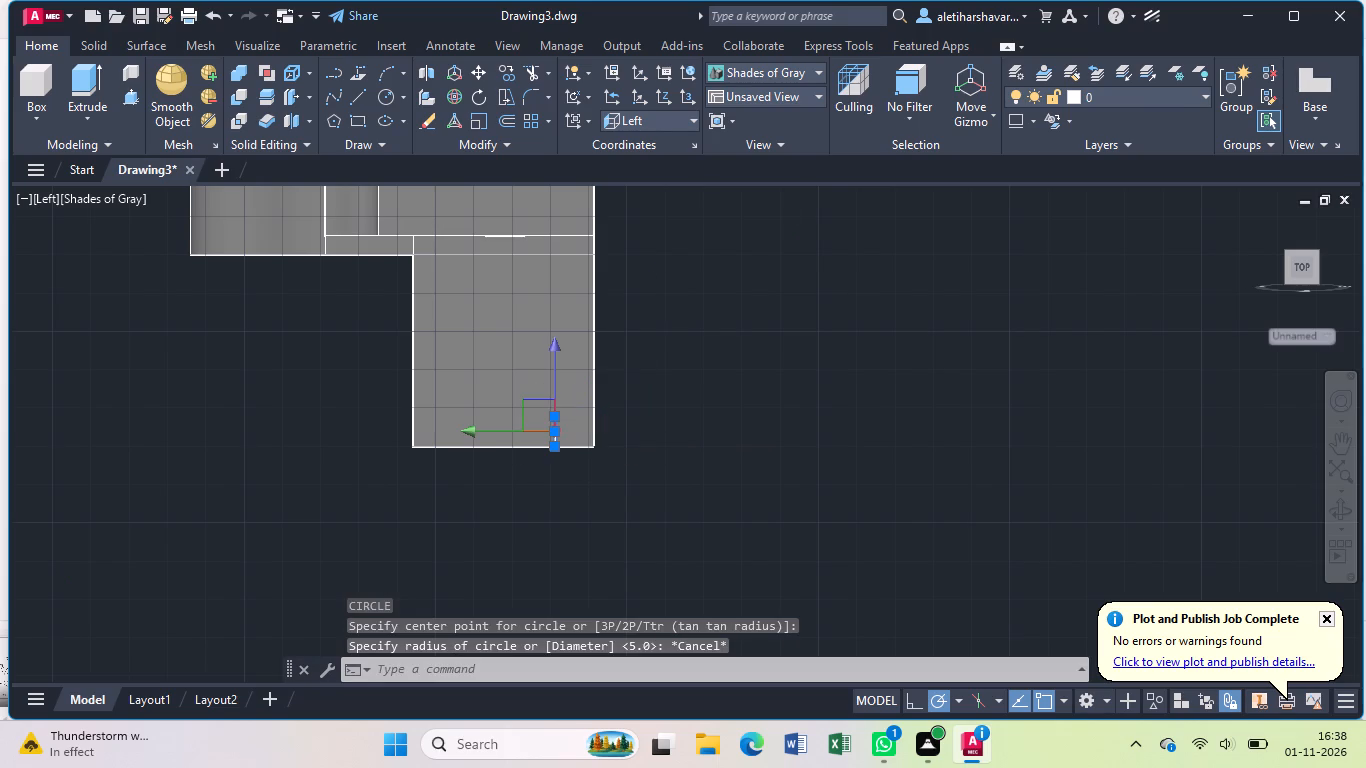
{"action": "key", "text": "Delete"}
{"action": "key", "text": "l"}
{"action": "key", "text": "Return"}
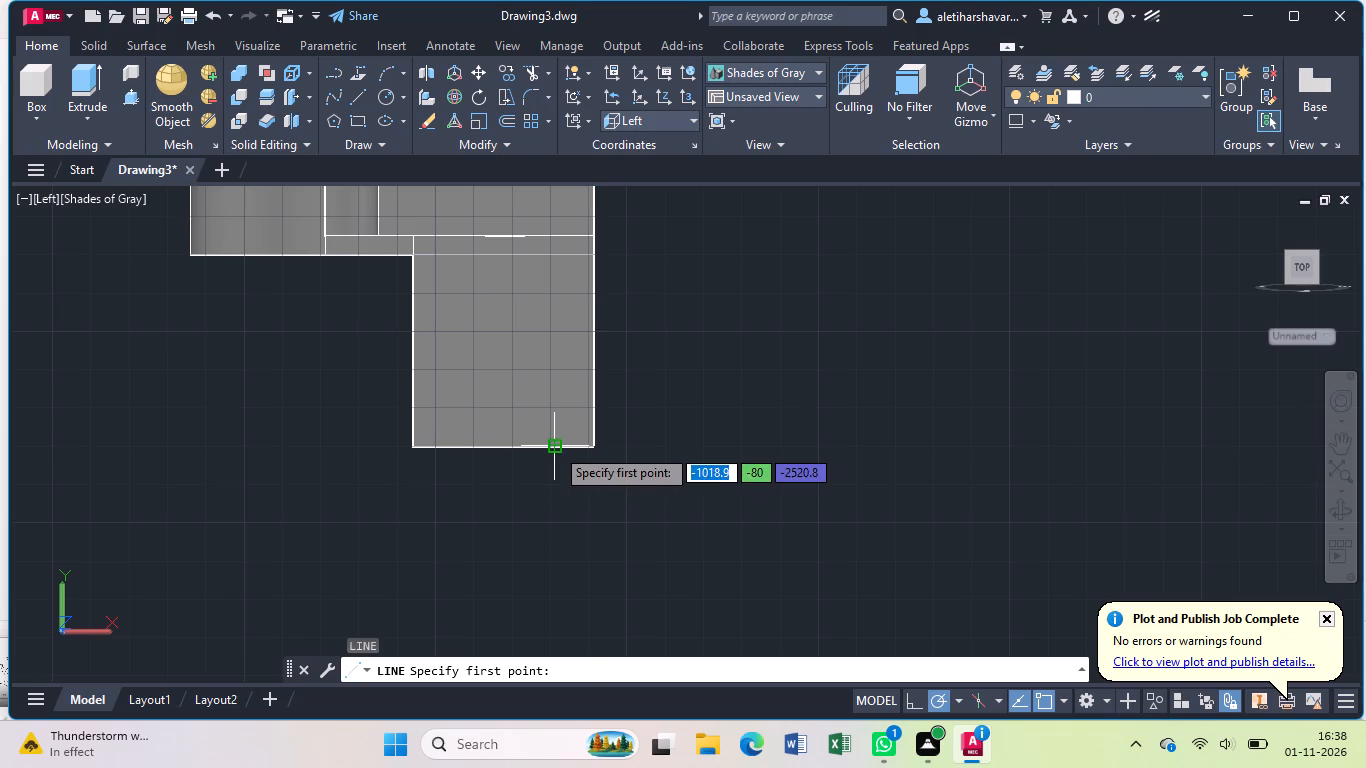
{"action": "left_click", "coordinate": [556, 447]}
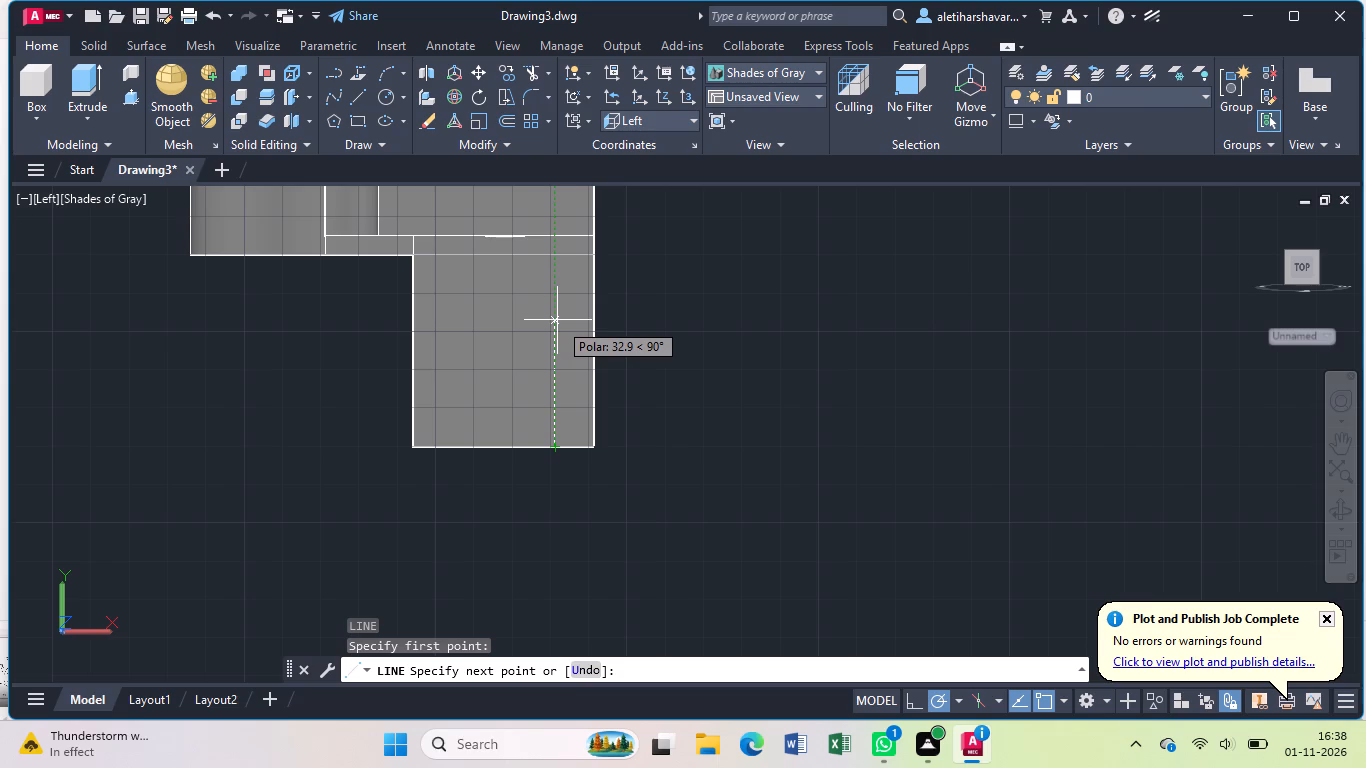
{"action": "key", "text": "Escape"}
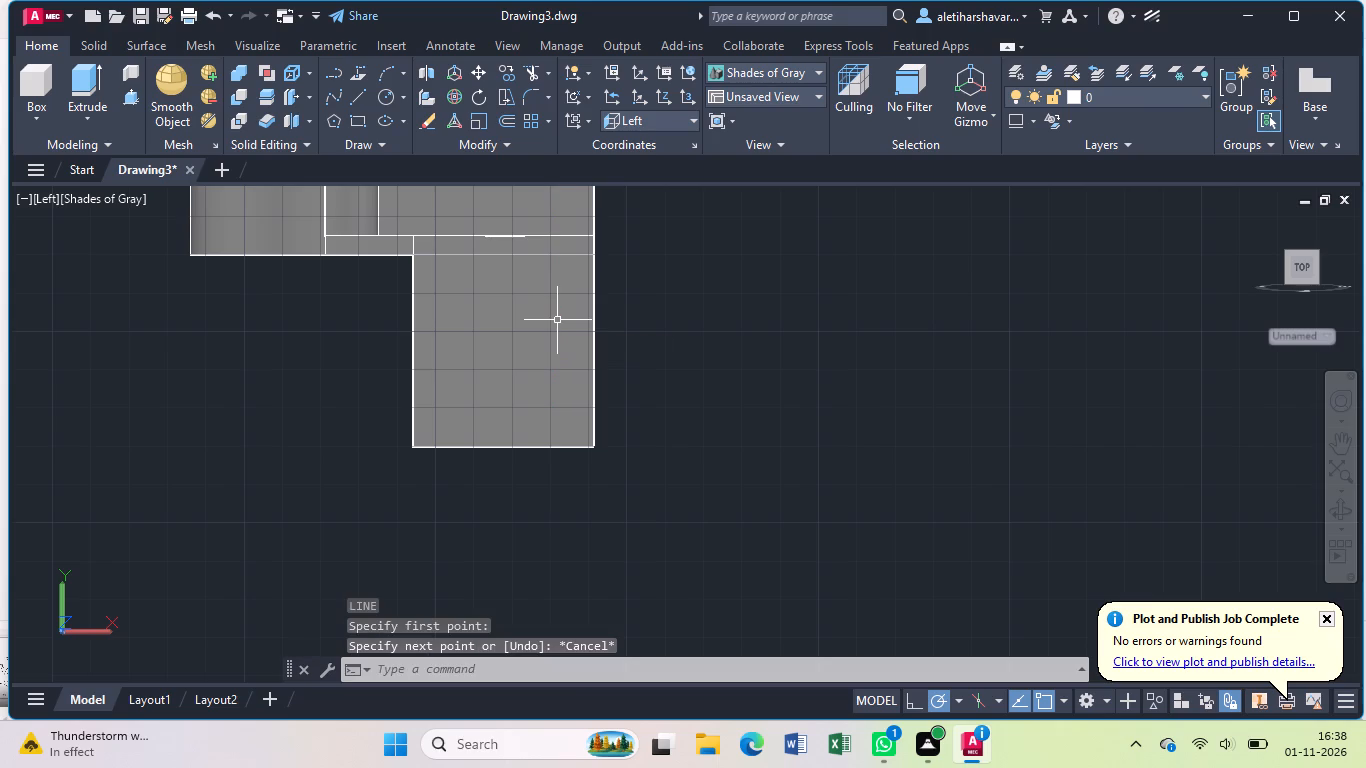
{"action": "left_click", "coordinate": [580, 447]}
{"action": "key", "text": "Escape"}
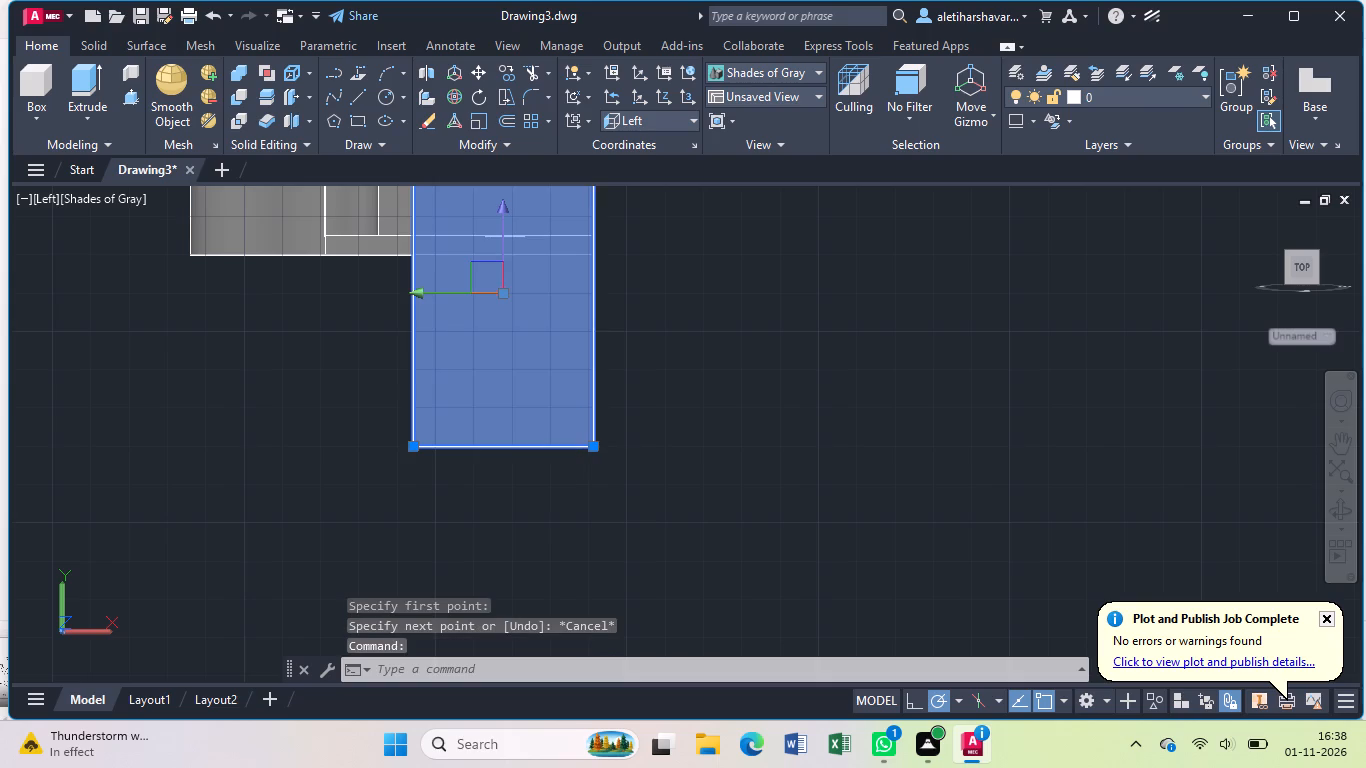
Draw a 15 mm line along the leg's bottom edge from its lower right corner and a 15 mm line straight up from its end.
{"action": "key", "text": "l"}
{"action": "key", "text": "Return"}
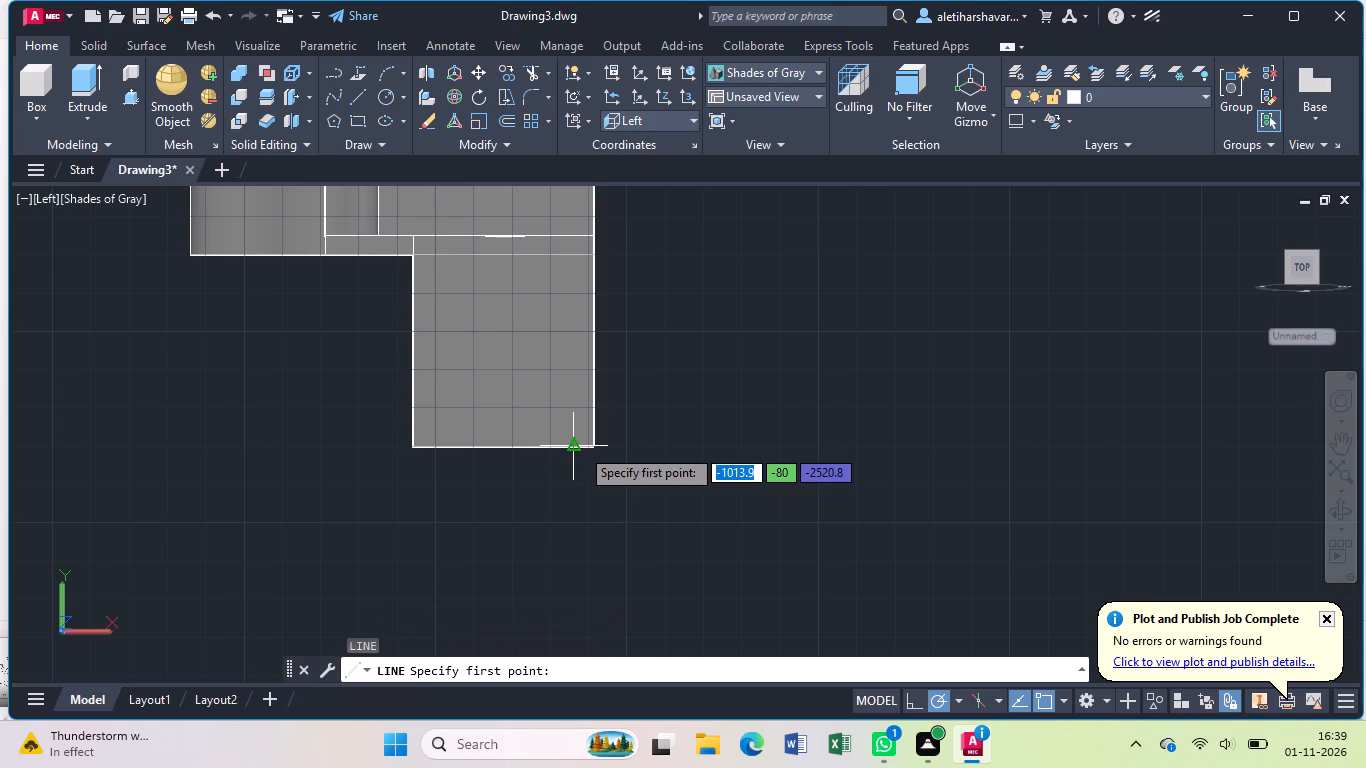
{"action": "left_click", "coordinate": [593, 449]}
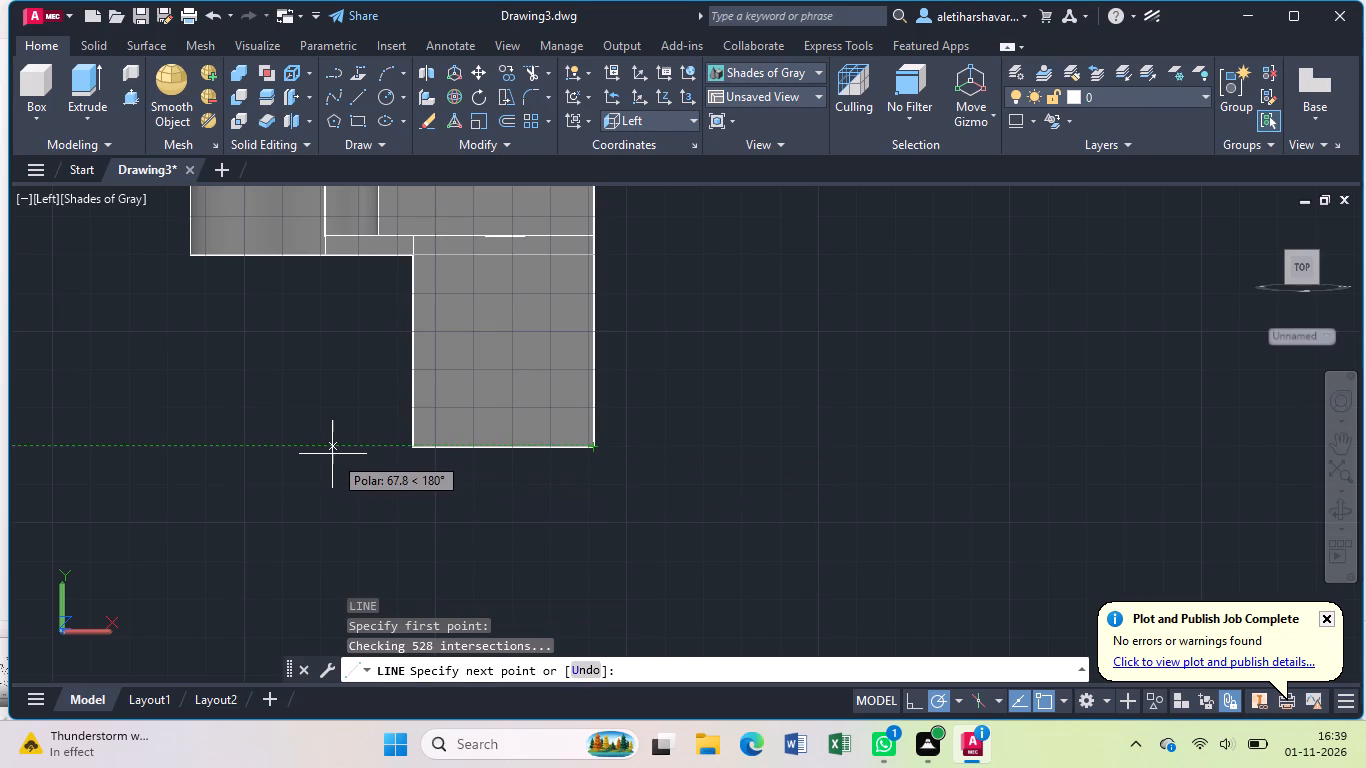
{"action": "key", "text": "1"}
{"action": "key", "text": "5"}
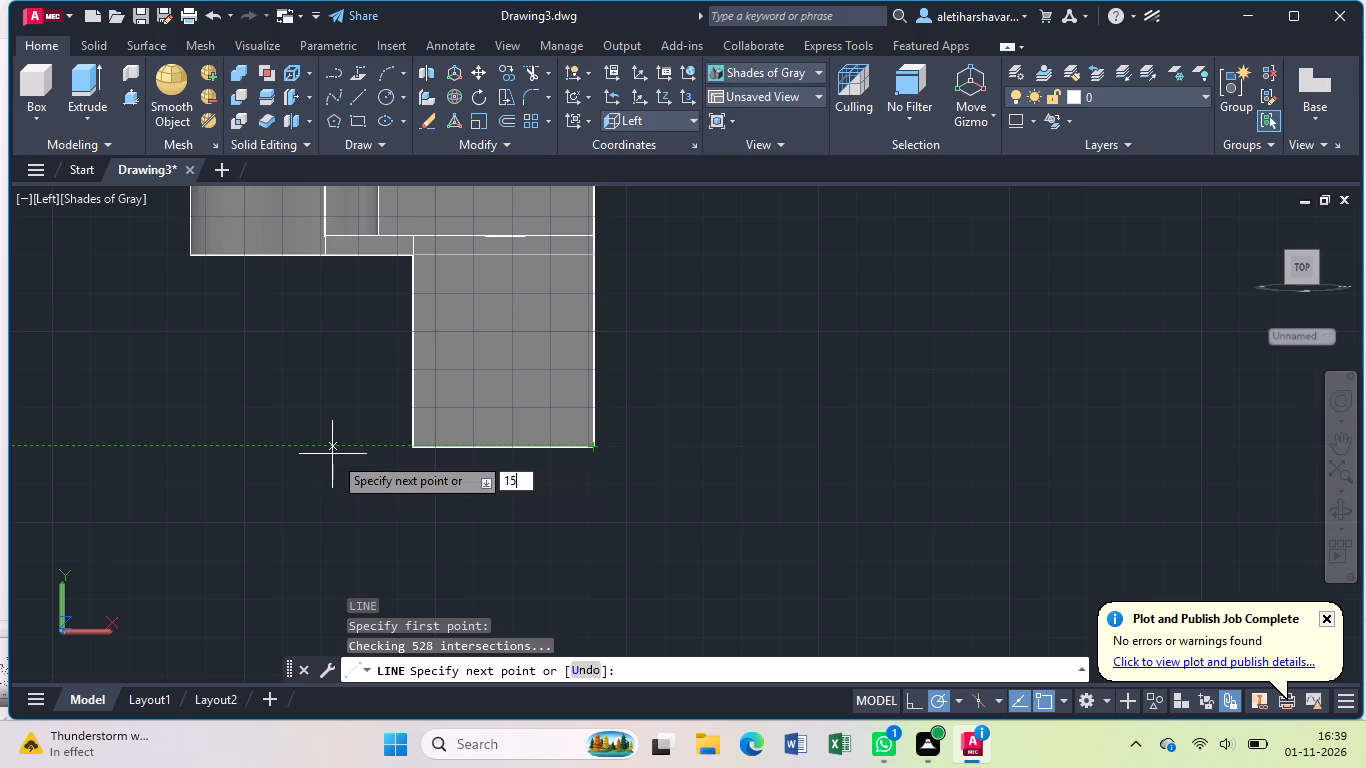
{"action": "key", "text": "Return"}
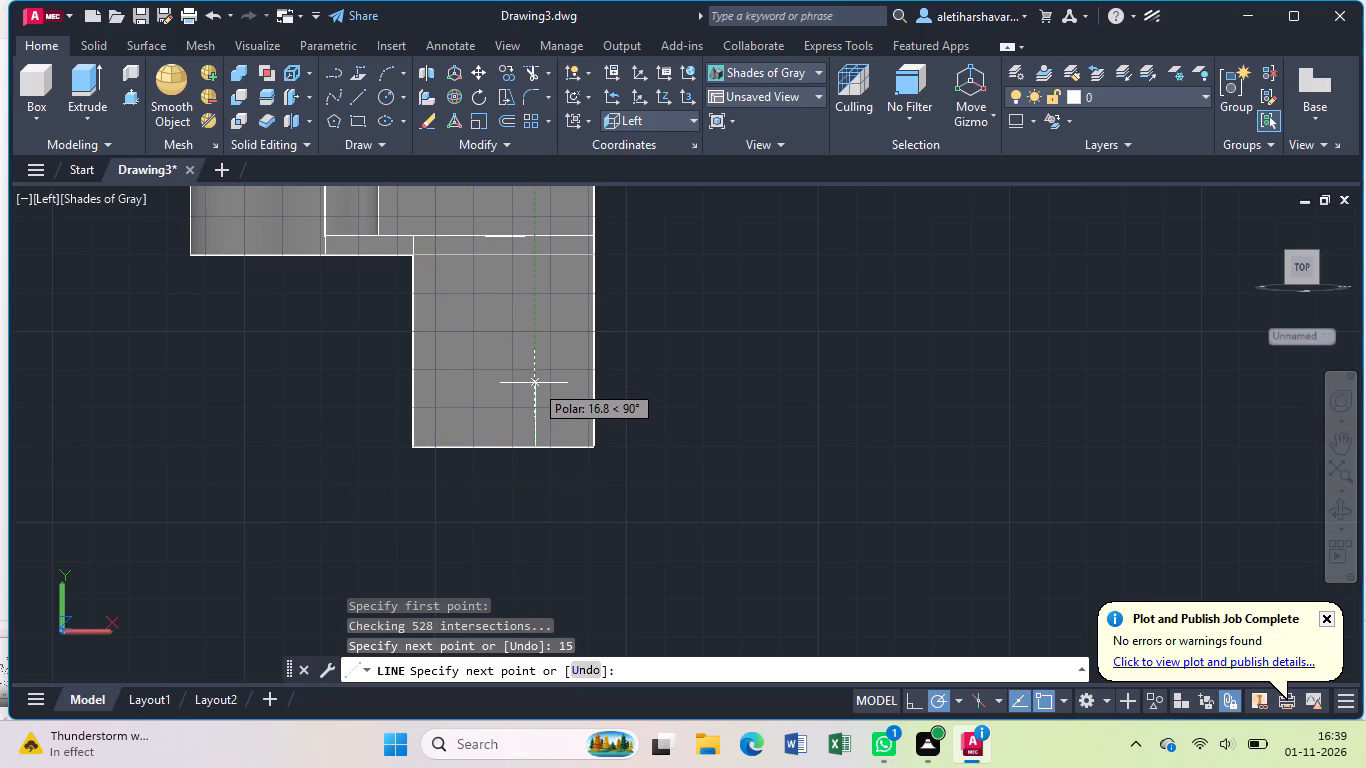
{"action": "type", "text": "15"}
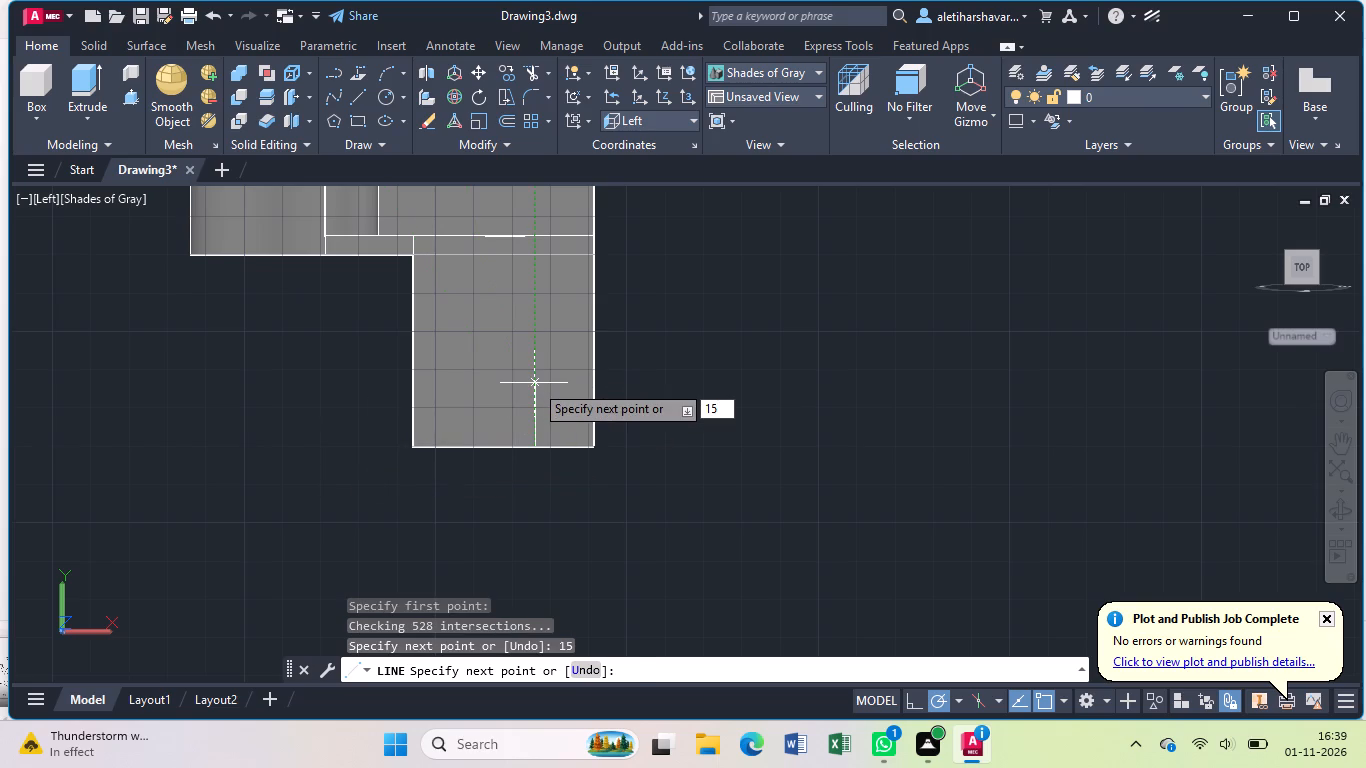
{"action": "key", "text": "Return"}
{"action": "key", "text": "Escape"}
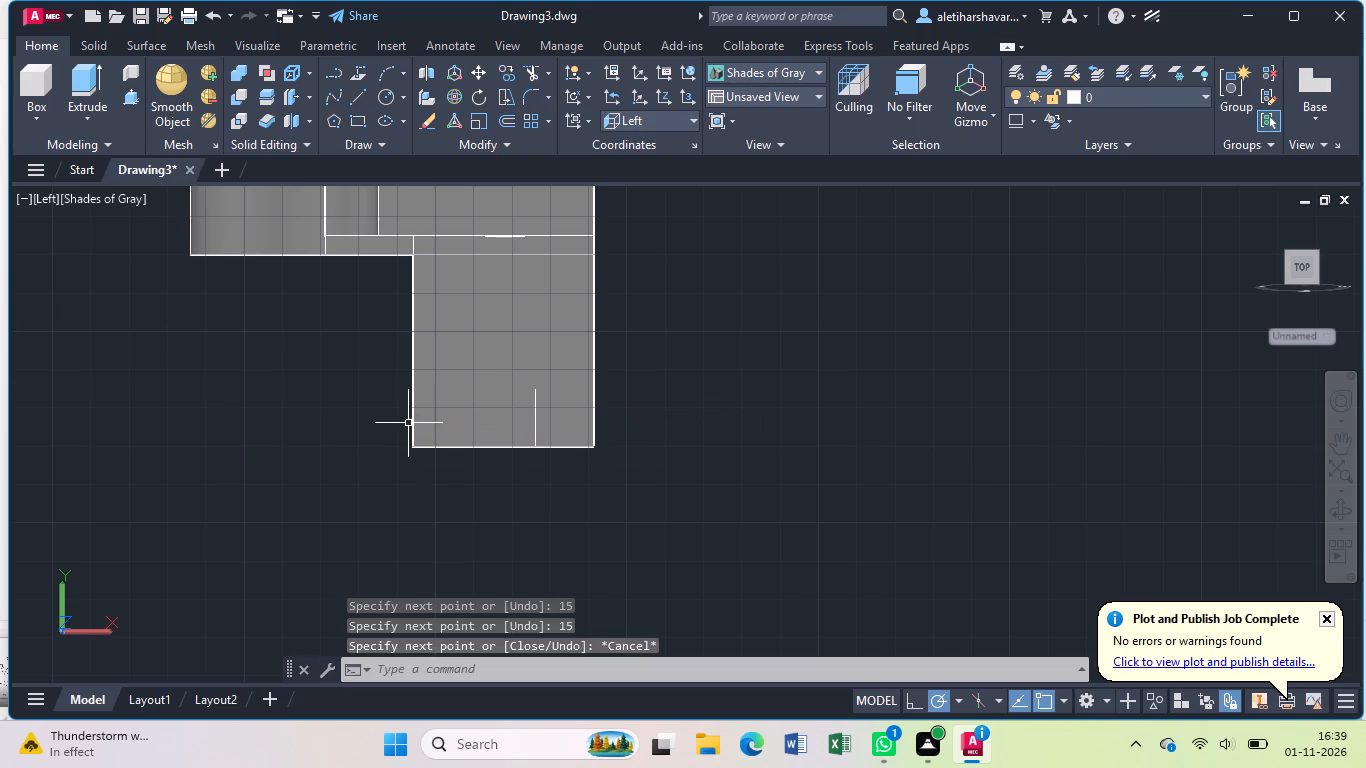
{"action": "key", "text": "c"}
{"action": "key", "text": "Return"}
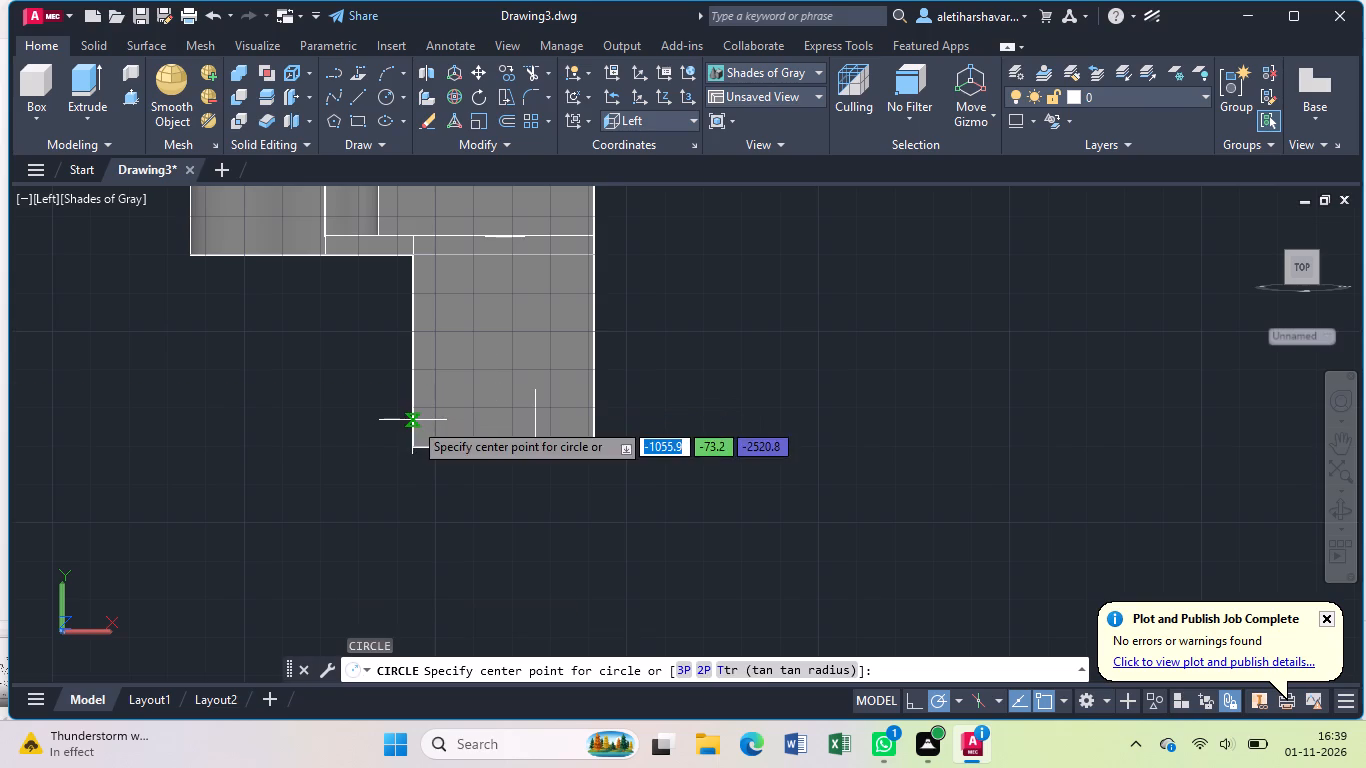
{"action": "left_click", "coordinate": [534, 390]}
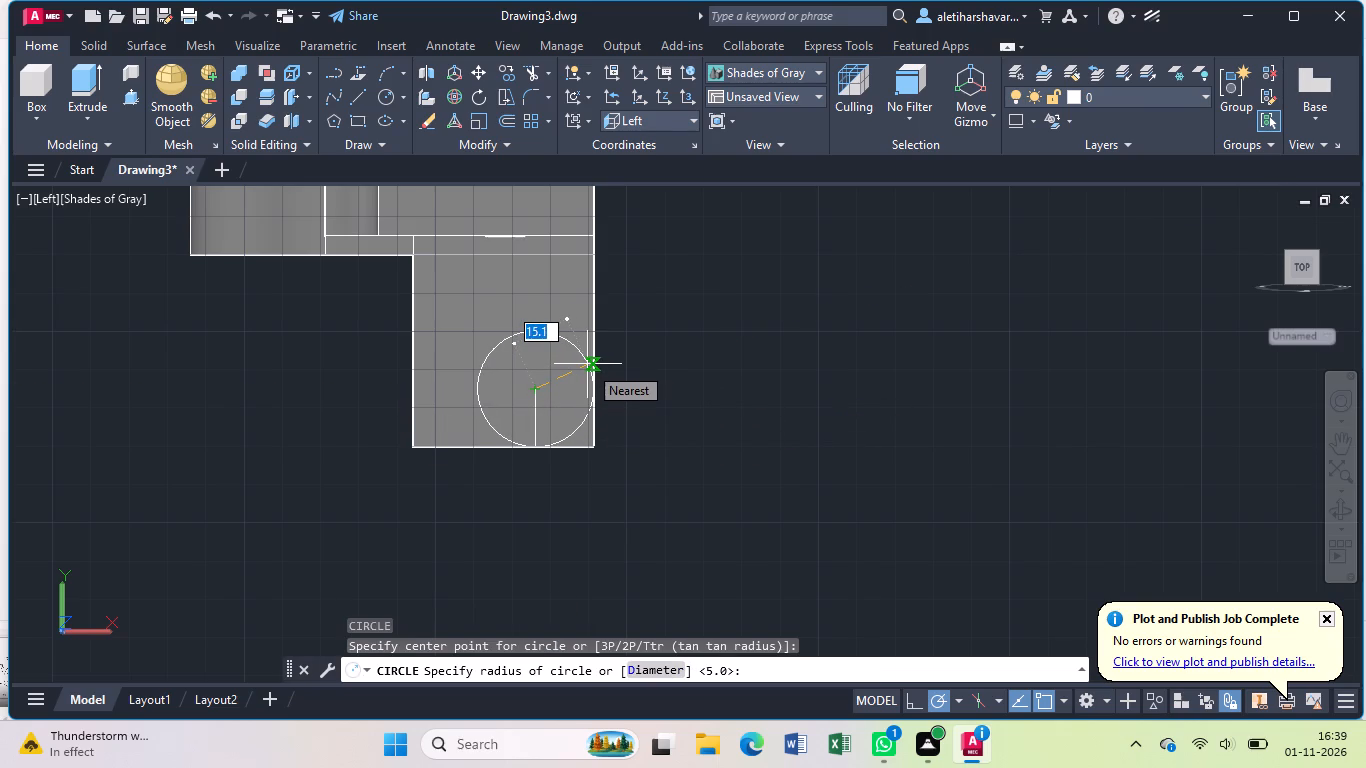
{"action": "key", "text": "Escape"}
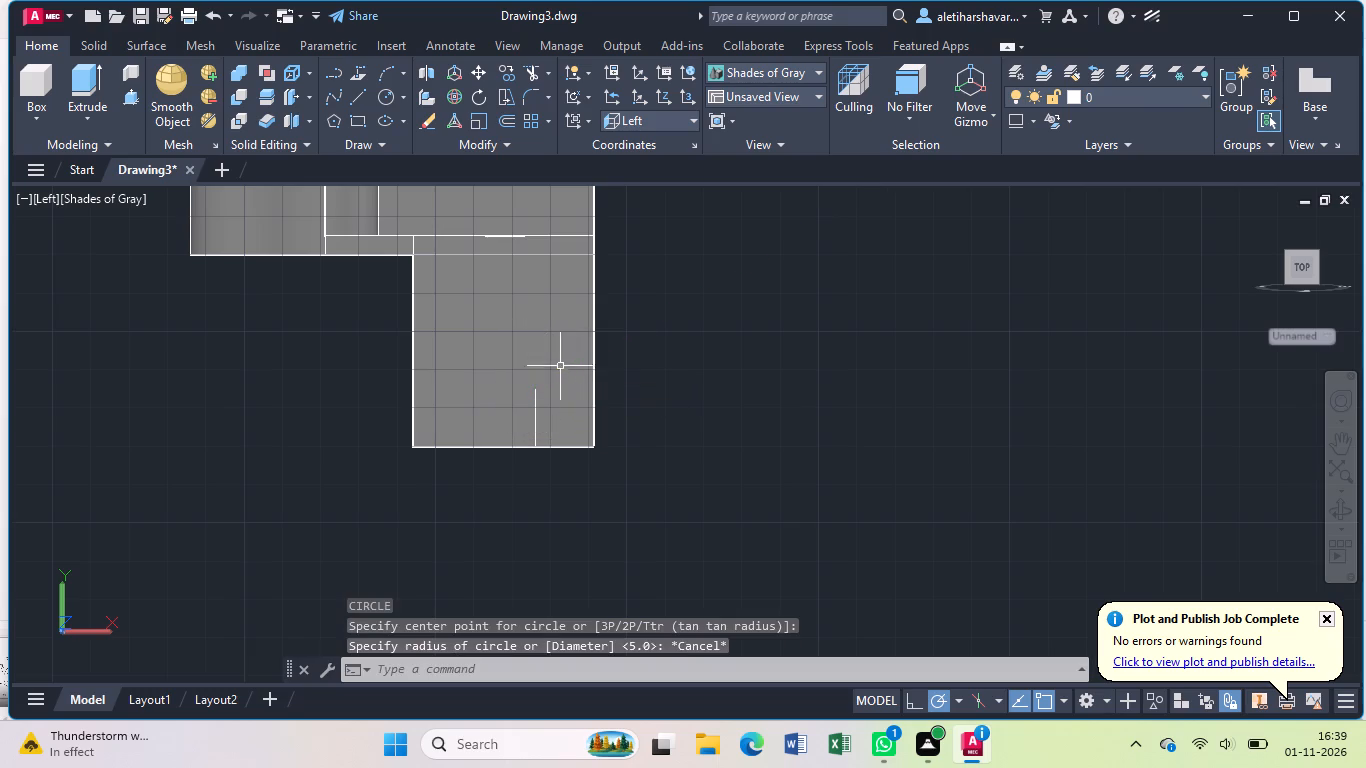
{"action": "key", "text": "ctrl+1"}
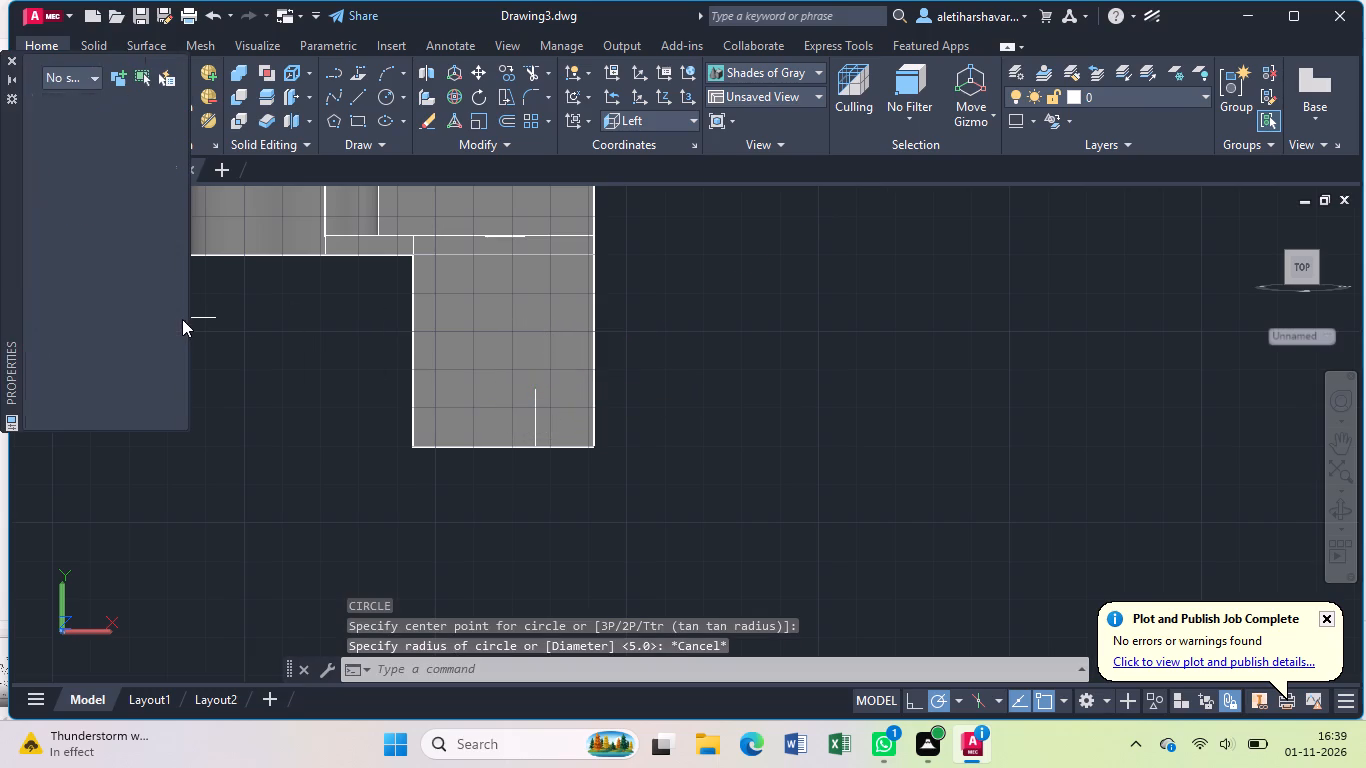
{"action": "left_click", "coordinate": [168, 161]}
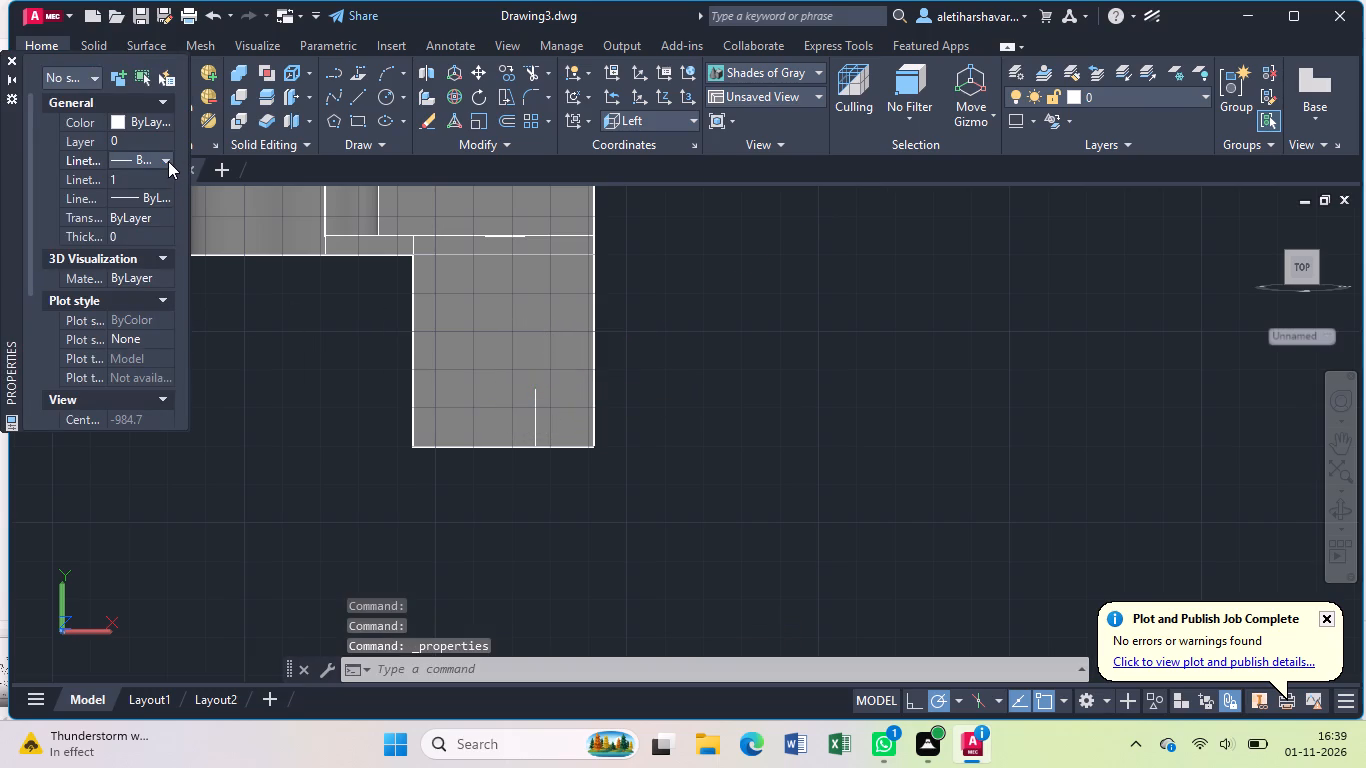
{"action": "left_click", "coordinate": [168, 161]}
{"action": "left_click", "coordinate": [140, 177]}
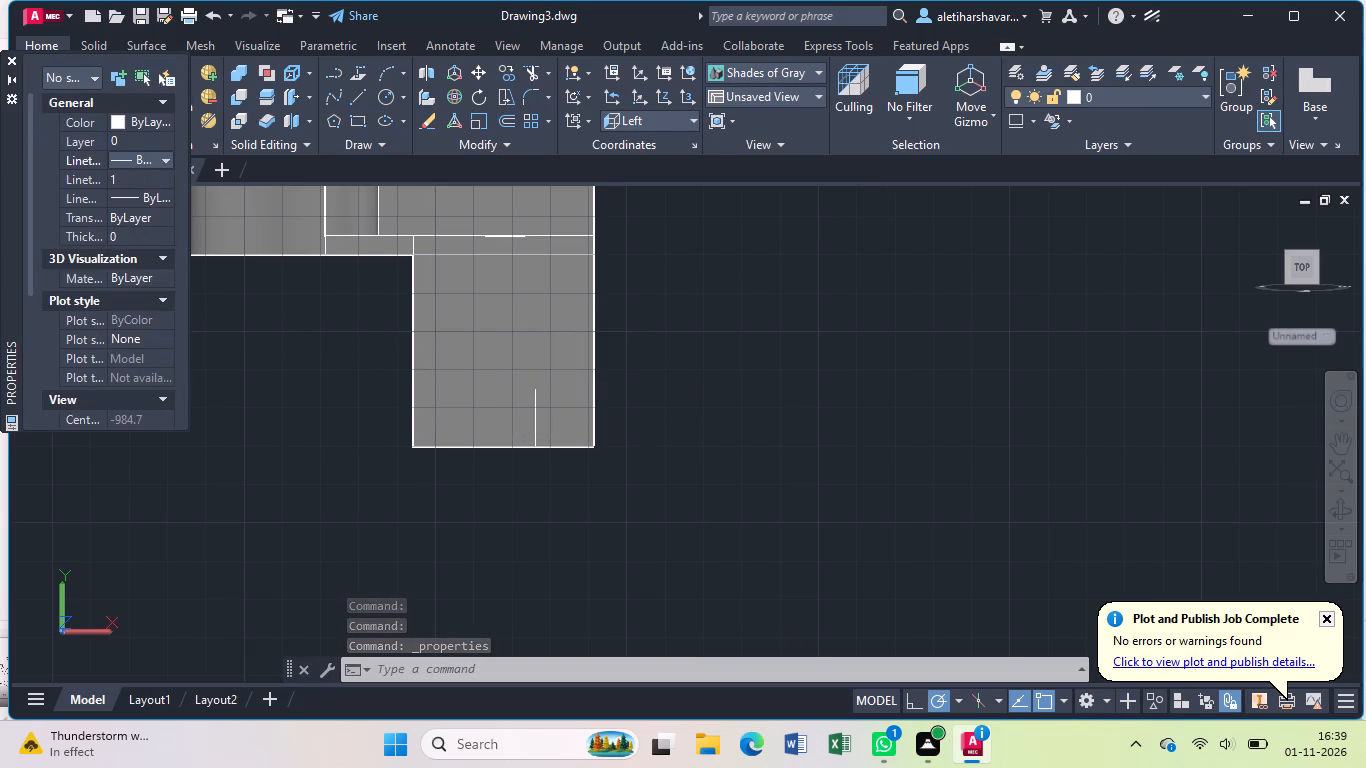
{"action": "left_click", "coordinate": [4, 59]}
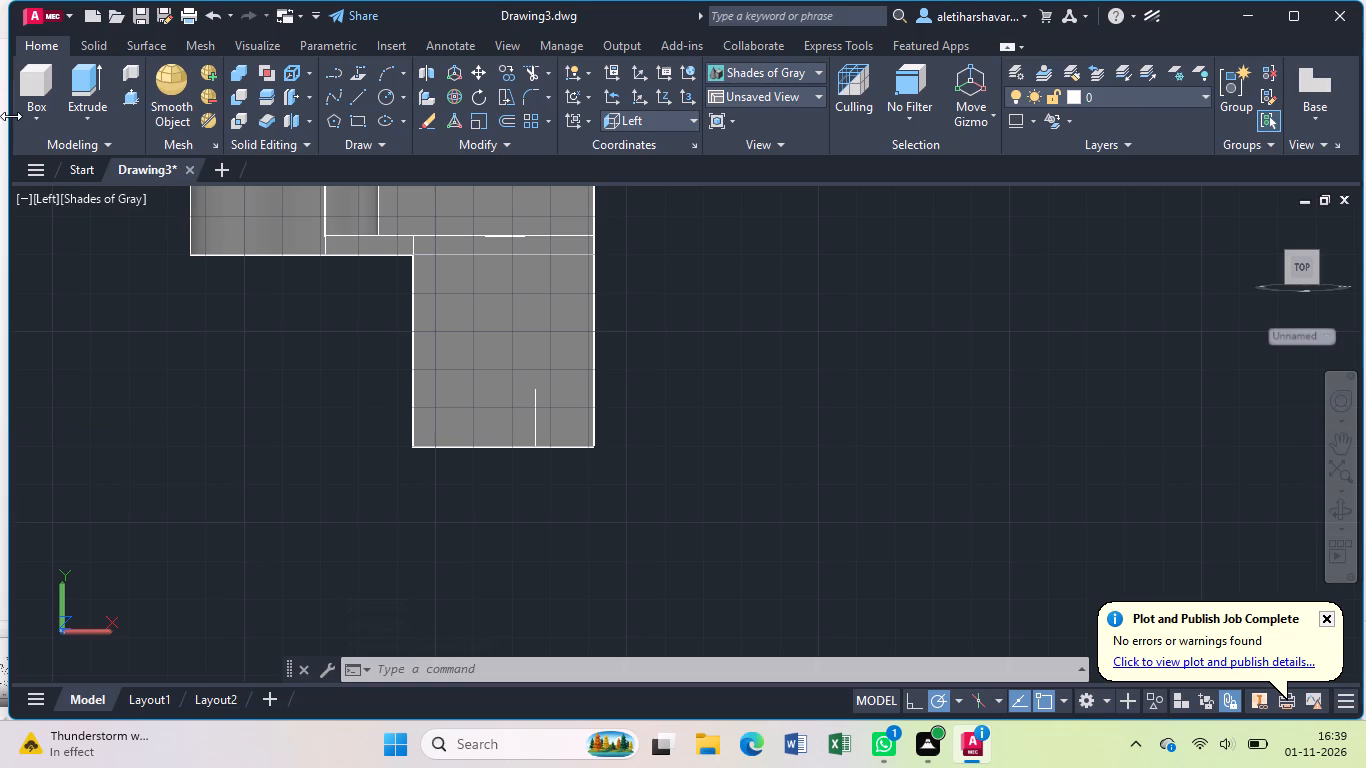
Draw a circle of radius 15 mm centred on the top end of the 15 mm vertical line.
{"action": "key", "text": "c"}
{"action": "key", "text": "Return"}
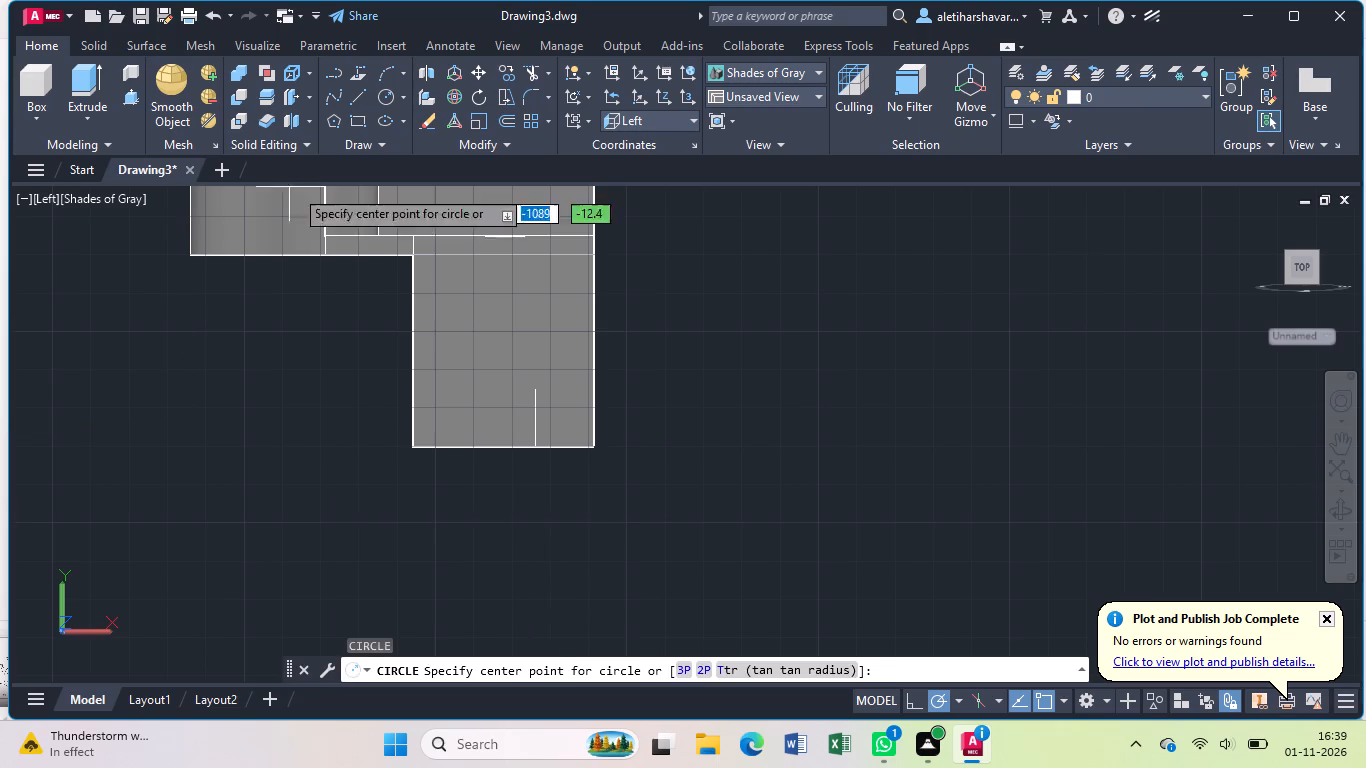
{"action": "left_click", "coordinate": [536, 389]}
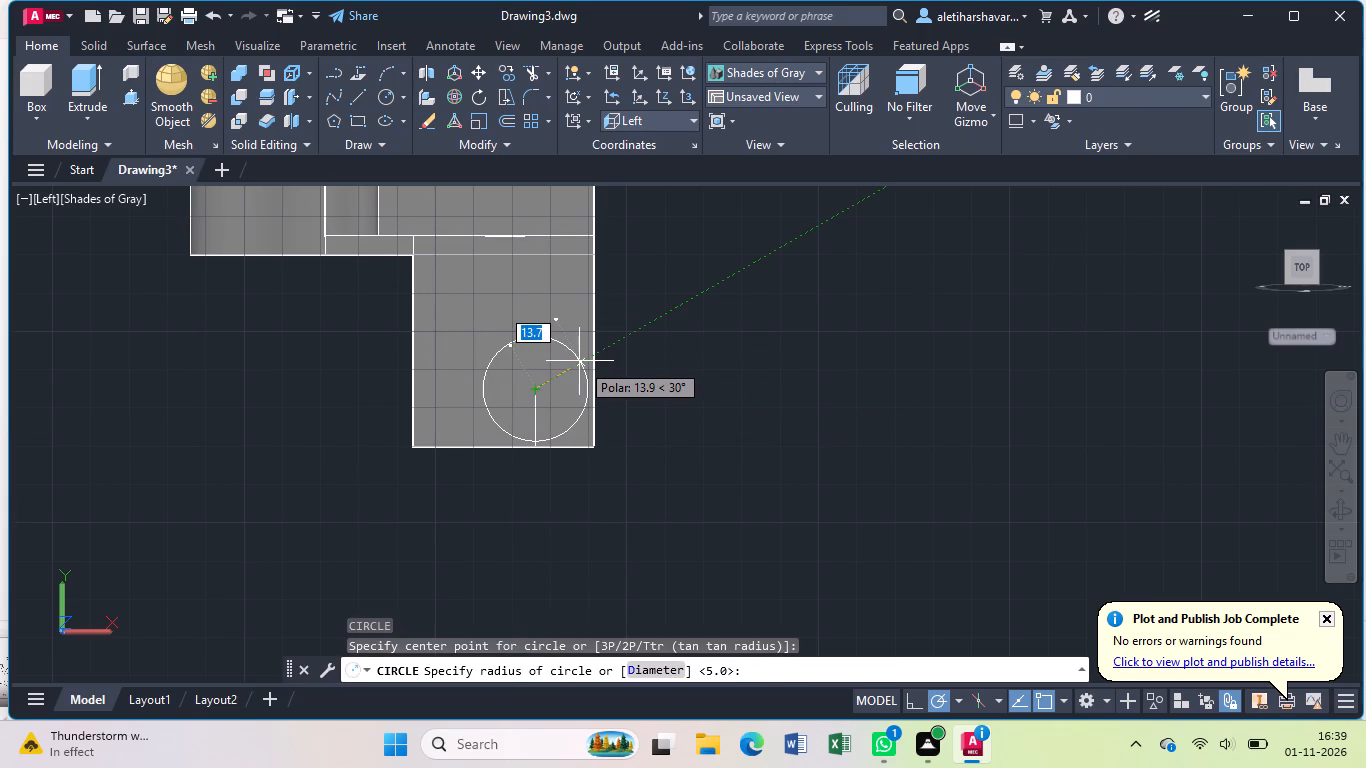
{"action": "type", "text": "15"}
{"action": "key", "text": "Return"}
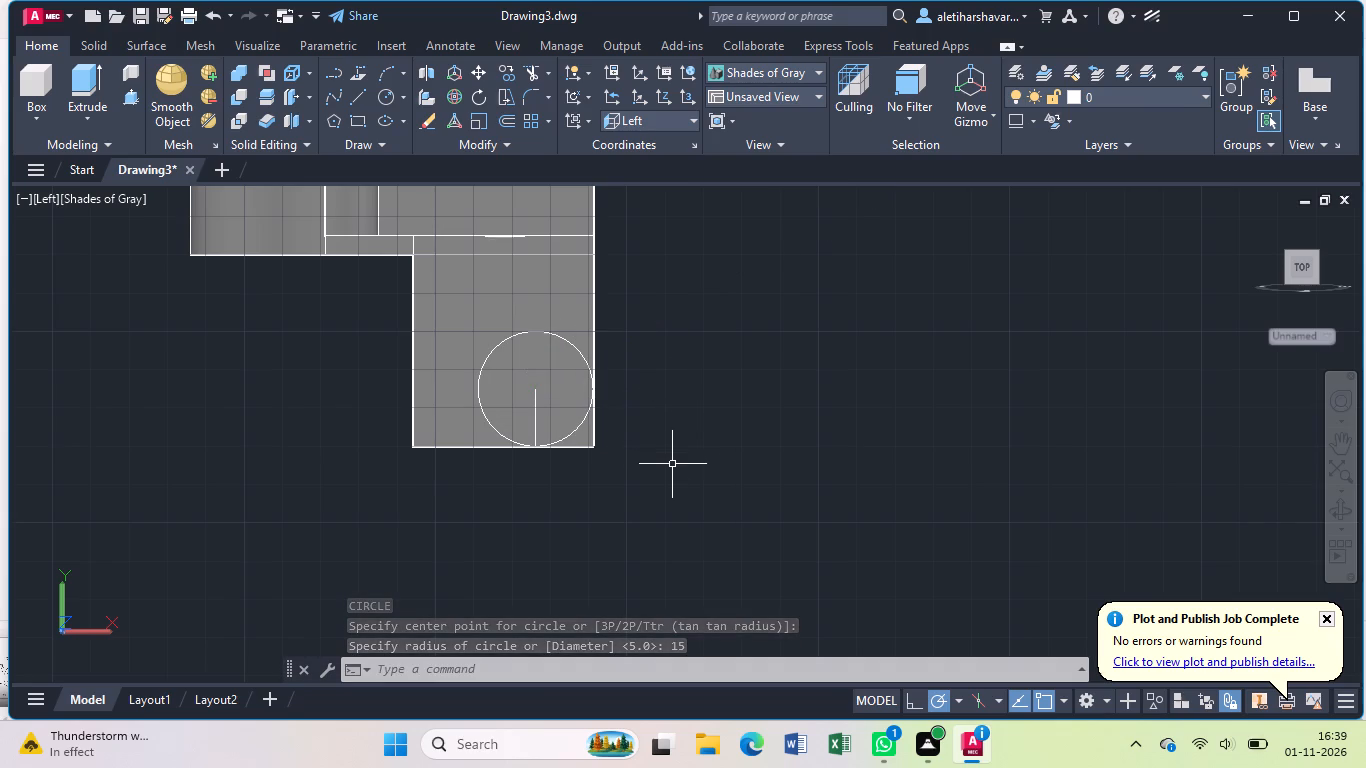
Draw connected lines from the circle's left quadrant to the leg's upper left corner, down the leg's left edge, and back to the circle.
{"action": "key", "text": "l"}
{"action": "key", "text": "Return"}
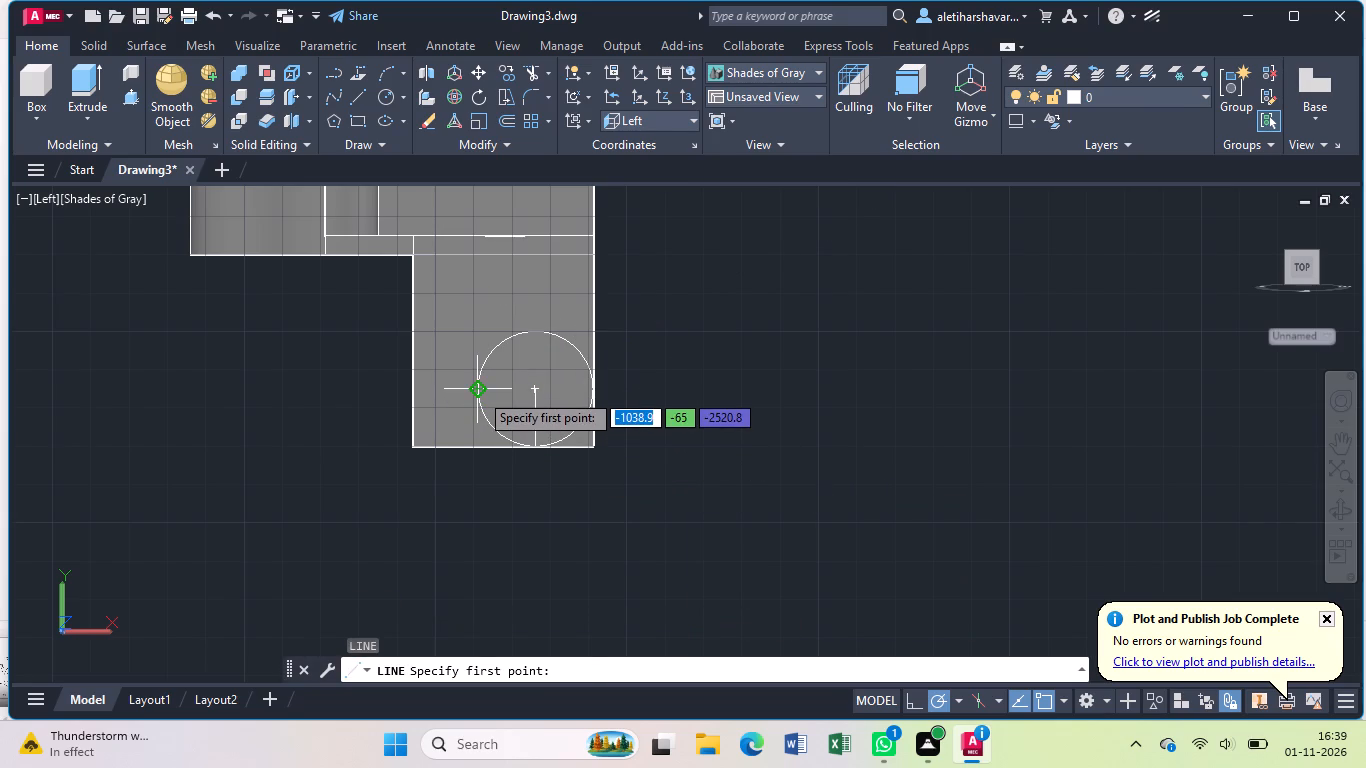
{"action": "left_click", "coordinate": [479, 392]}
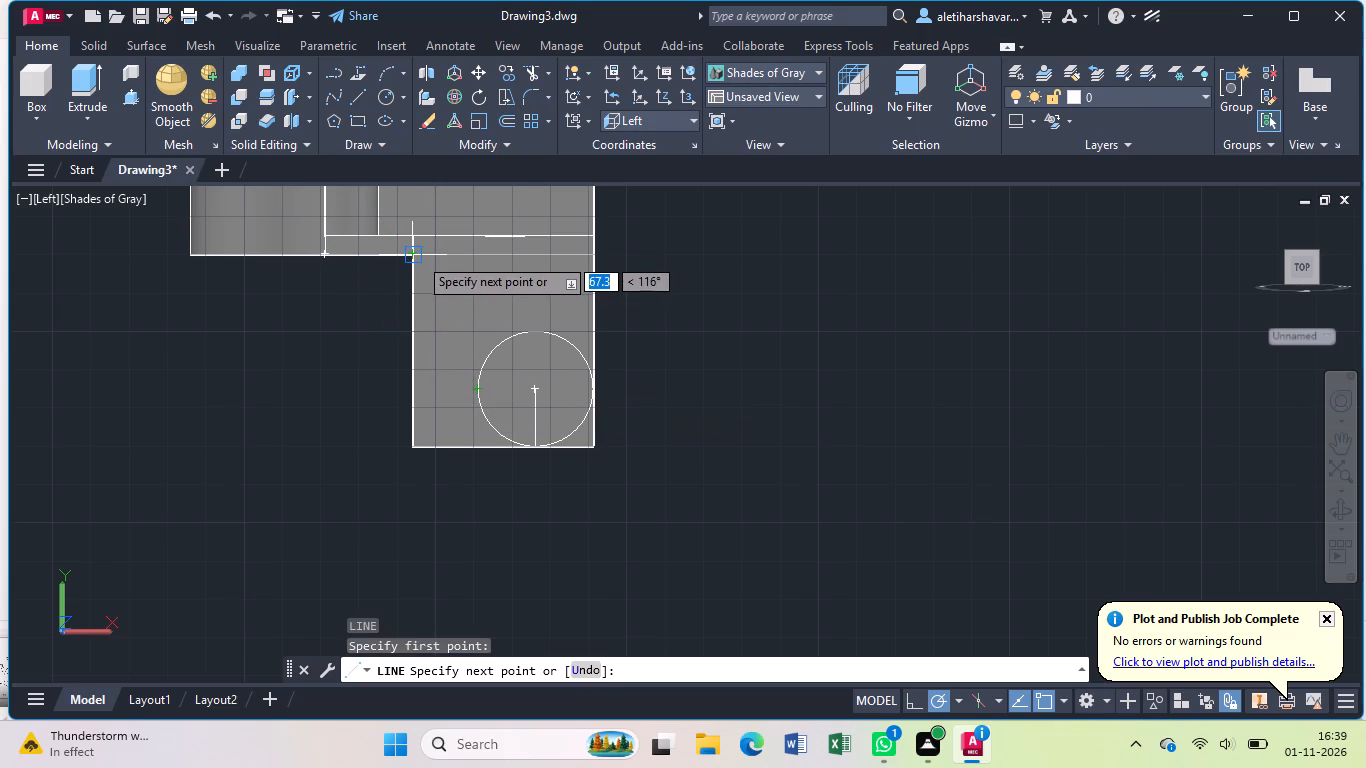
{"action": "left_click", "coordinate": [412, 265]}
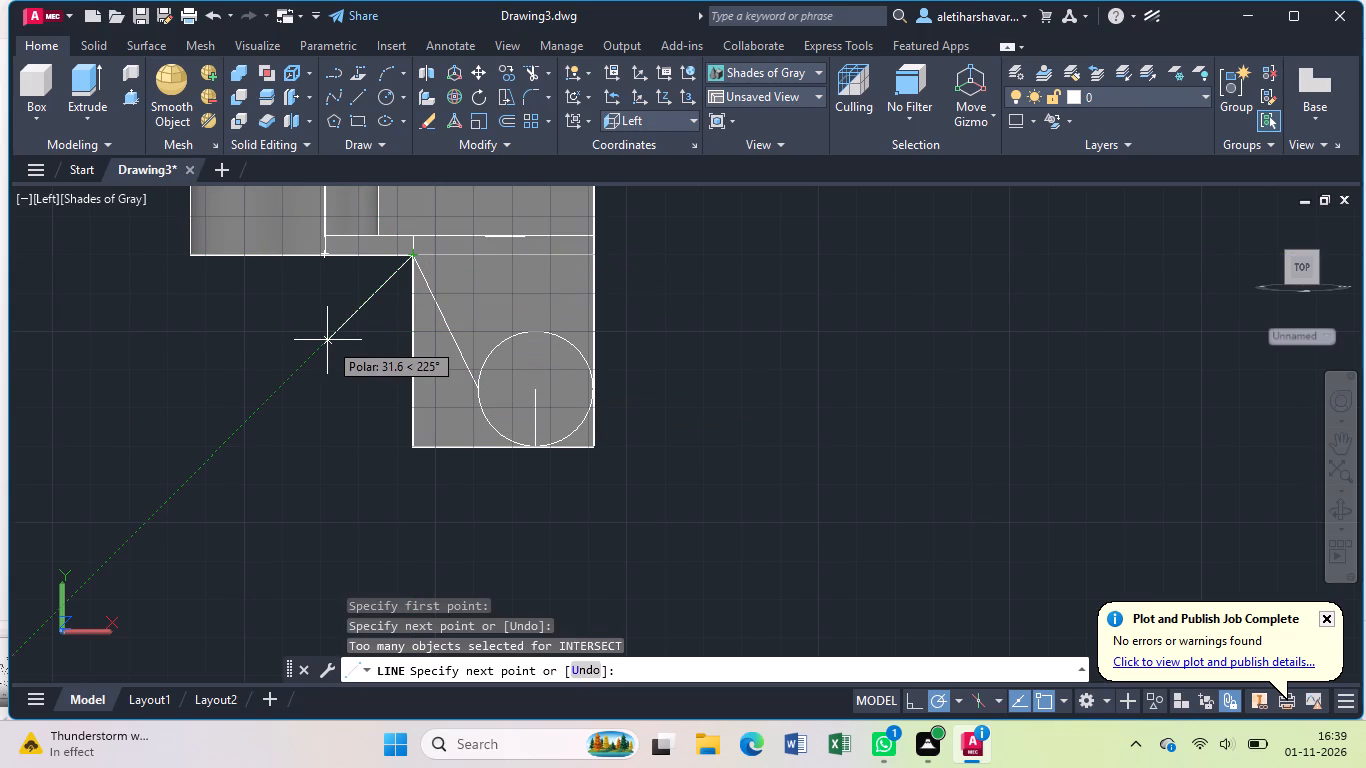
{"action": "left_click", "coordinate": [414, 404]}
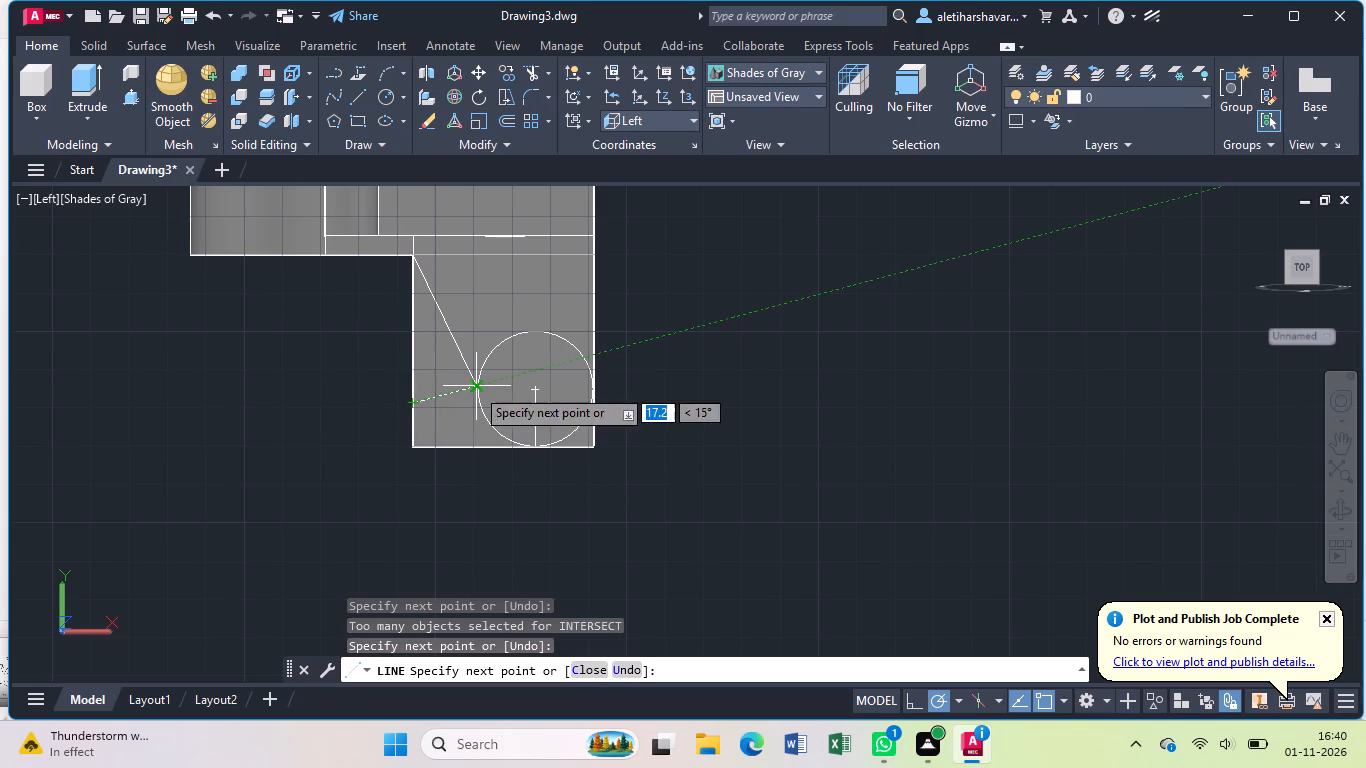
{"action": "left_click", "coordinate": [475, 387]}
{"action": "key", "text": "Escape"}
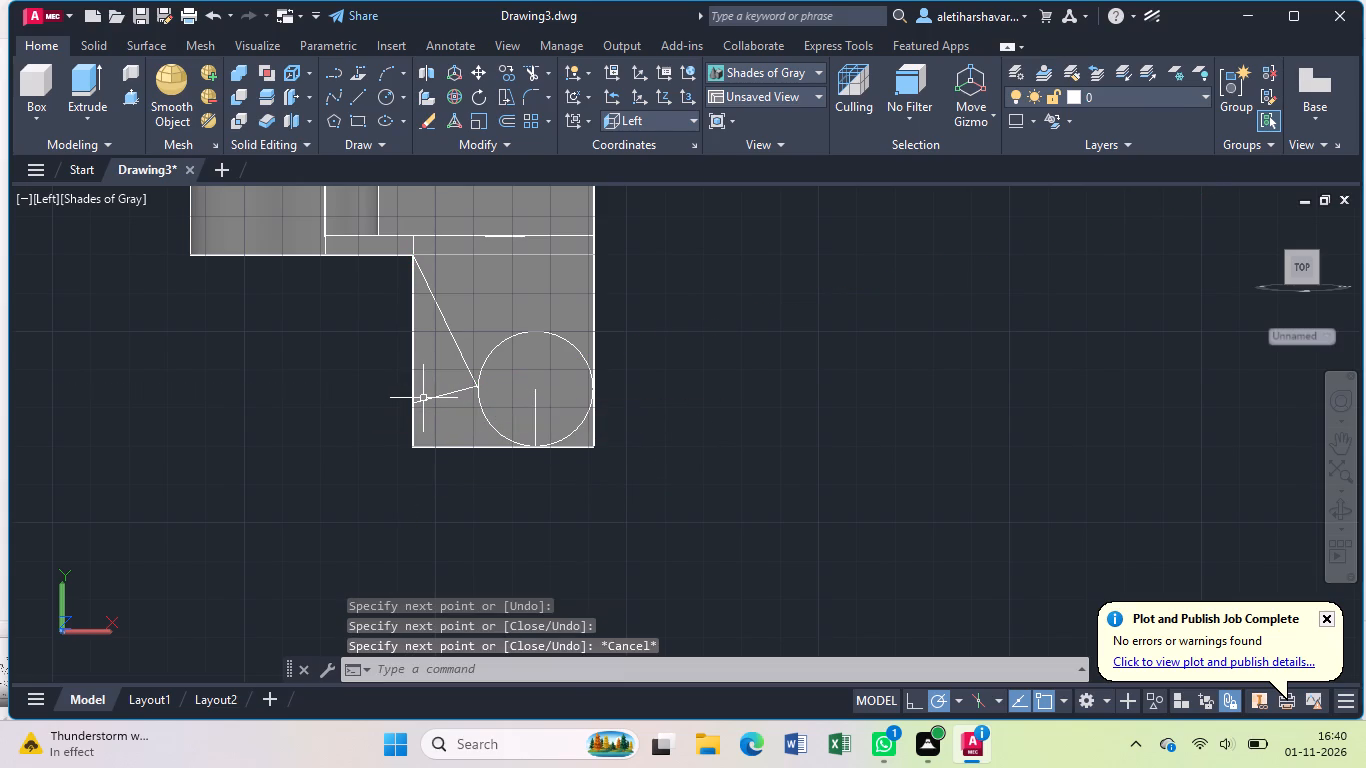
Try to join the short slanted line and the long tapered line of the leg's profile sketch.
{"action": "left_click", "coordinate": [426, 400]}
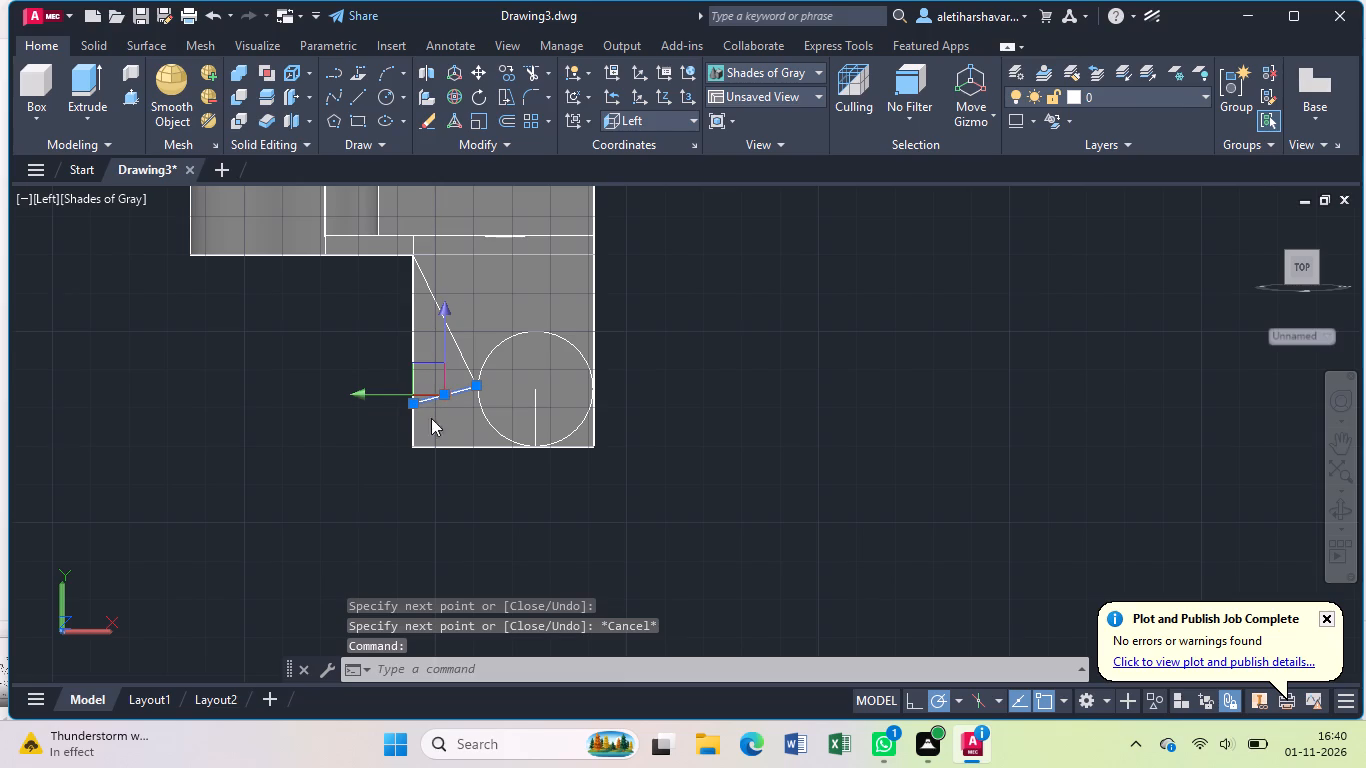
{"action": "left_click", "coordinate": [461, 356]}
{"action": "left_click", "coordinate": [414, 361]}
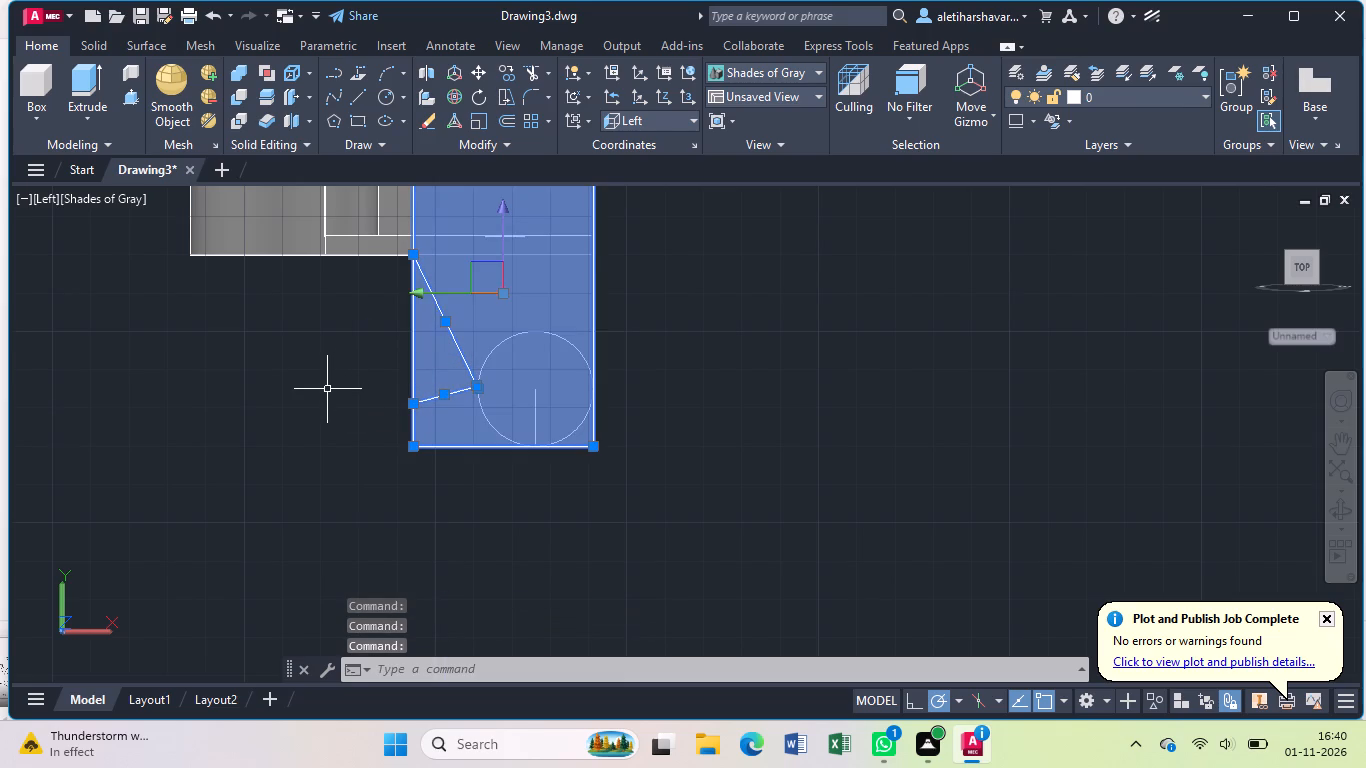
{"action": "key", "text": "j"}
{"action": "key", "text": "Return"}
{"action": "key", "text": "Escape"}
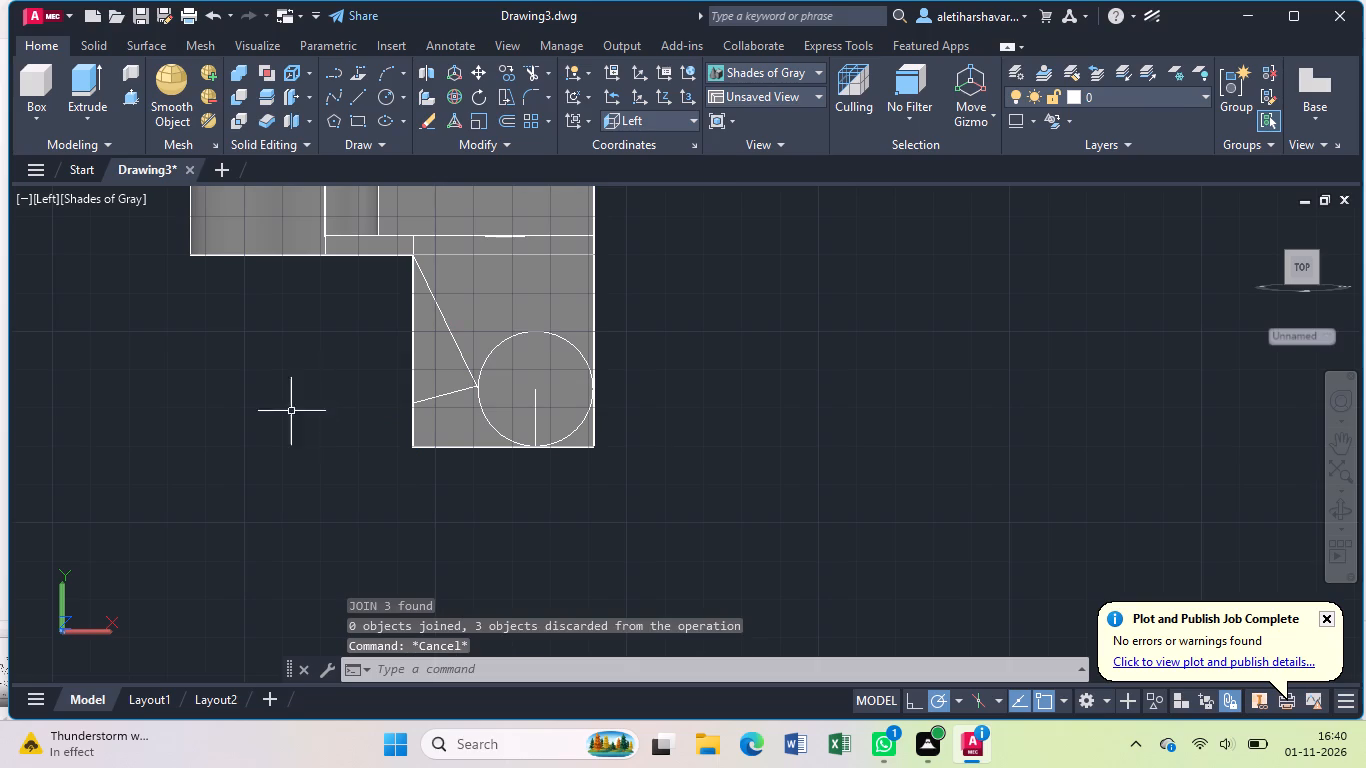
Delete the vertical construction line running from the circle's centre to the leg's bottom edge.
{"action": "left_click", "coordinate": [537, 424]}
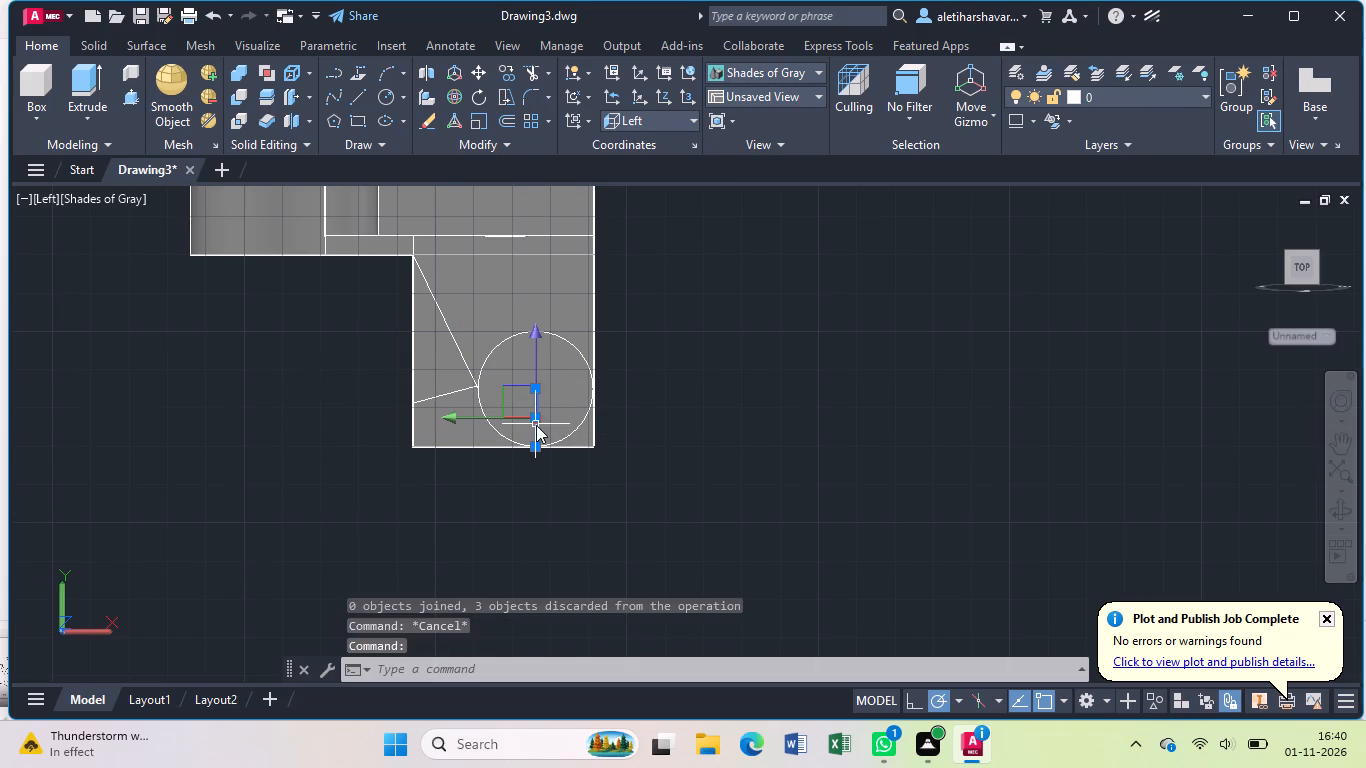
{"action": "key", "text": "Delete"}
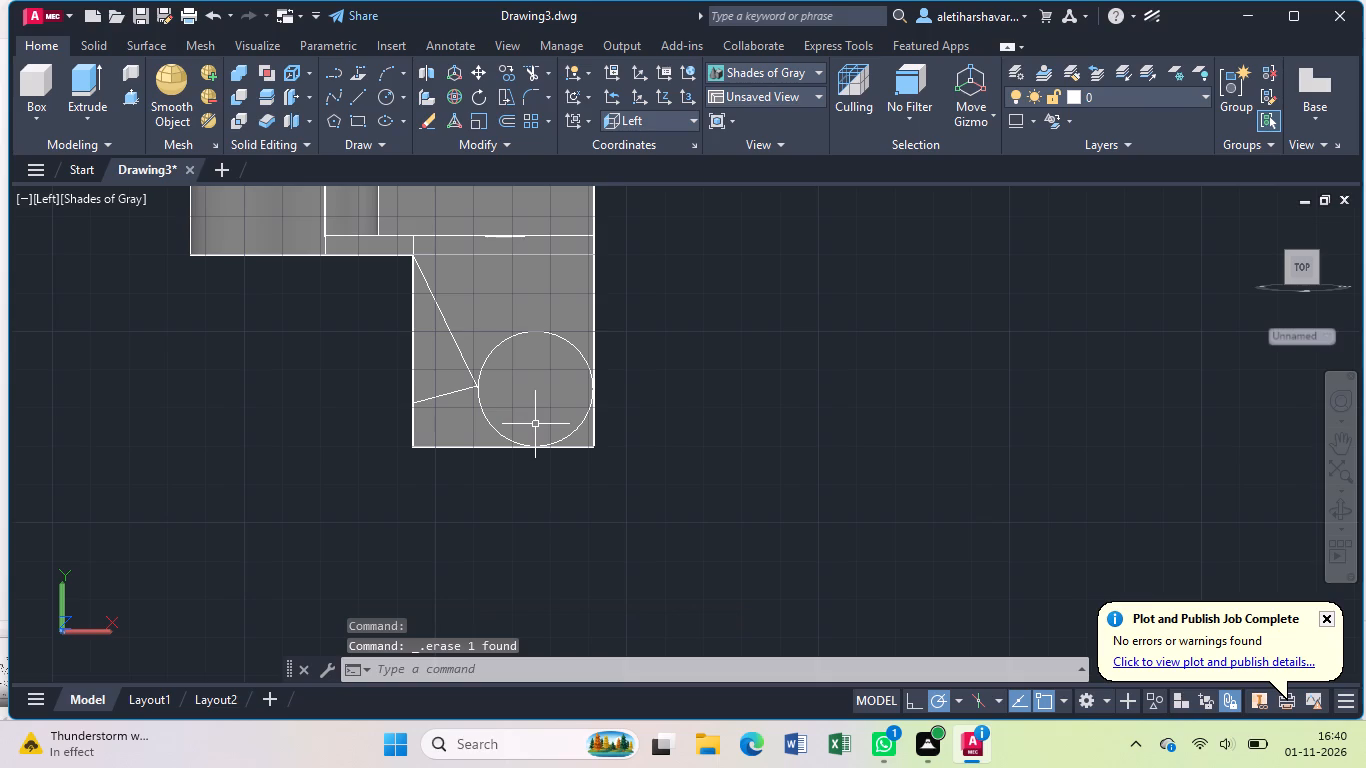
Draw a circle of radius 5 mm concentric with the 15 mm radius circle on the leg.
{"action": "key", "text": "c"}
{"action": "key", "text": "Return"}
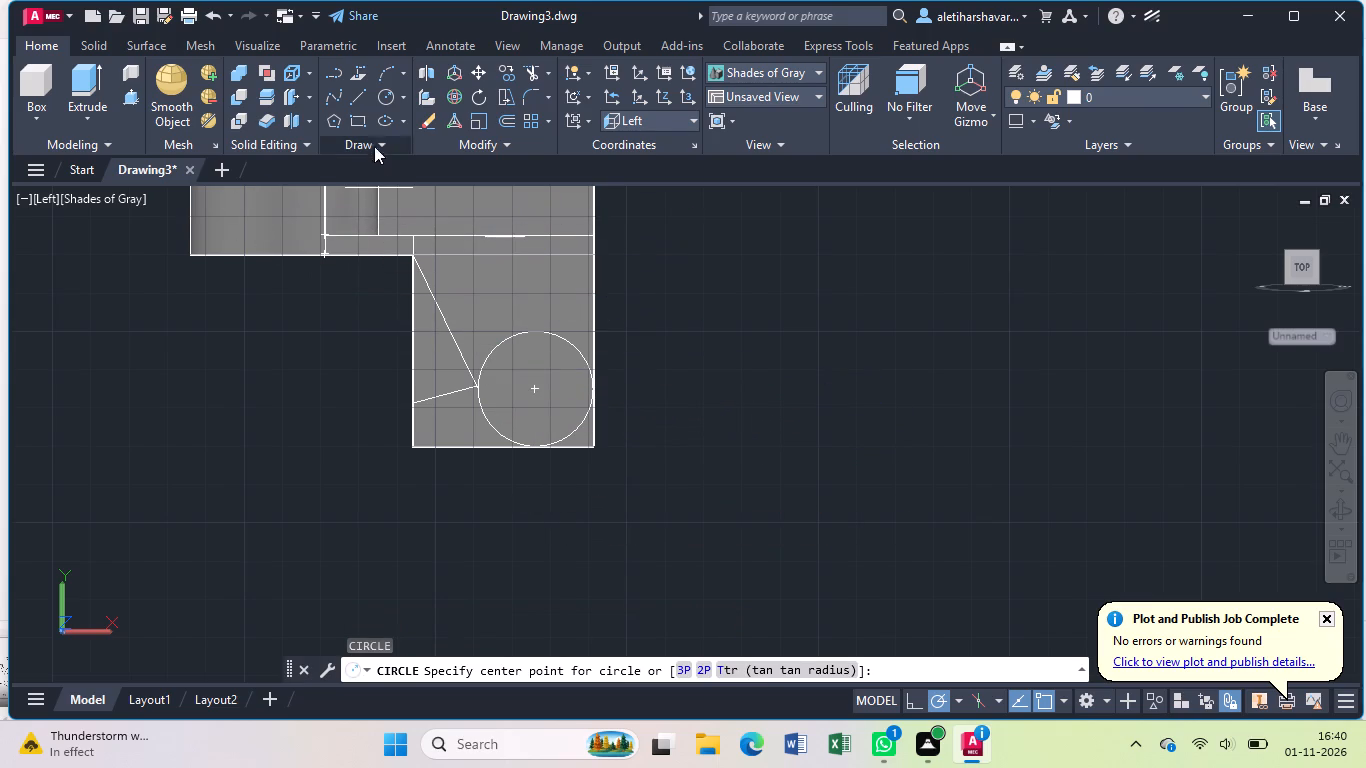
{"action": "left_click", "coordinate": [382, 100]}
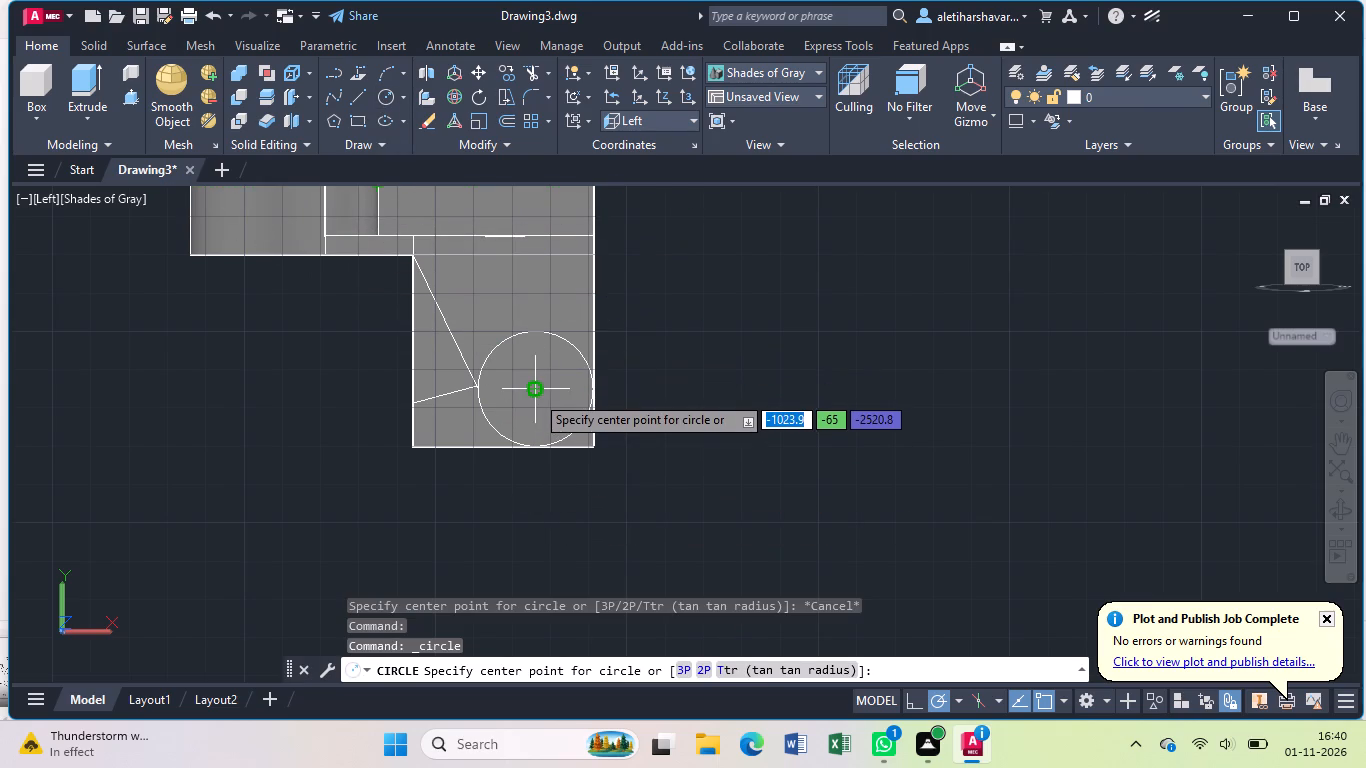
{"action": "left_click", "coordinate": [535, 393]}
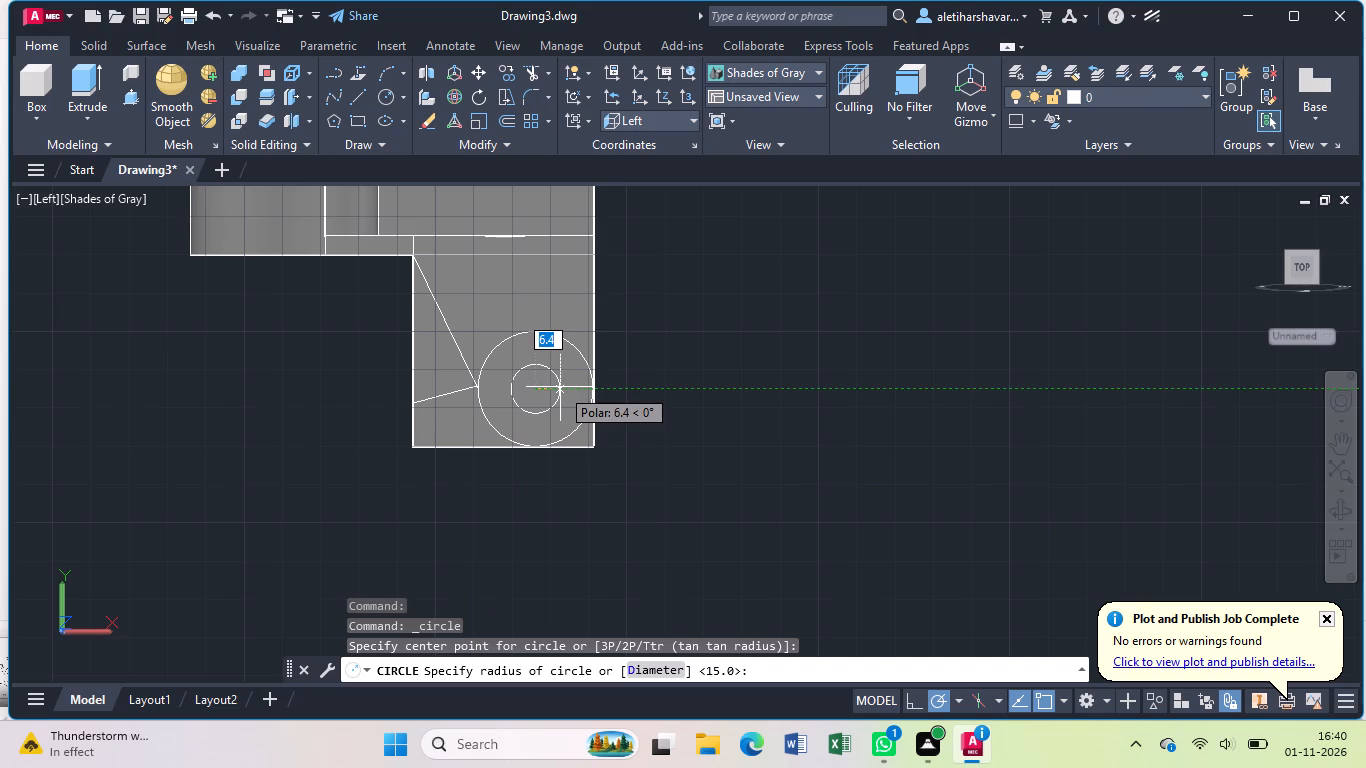
{"action": "key", "text": "5"}
{"action": "key", "text": "Return"}
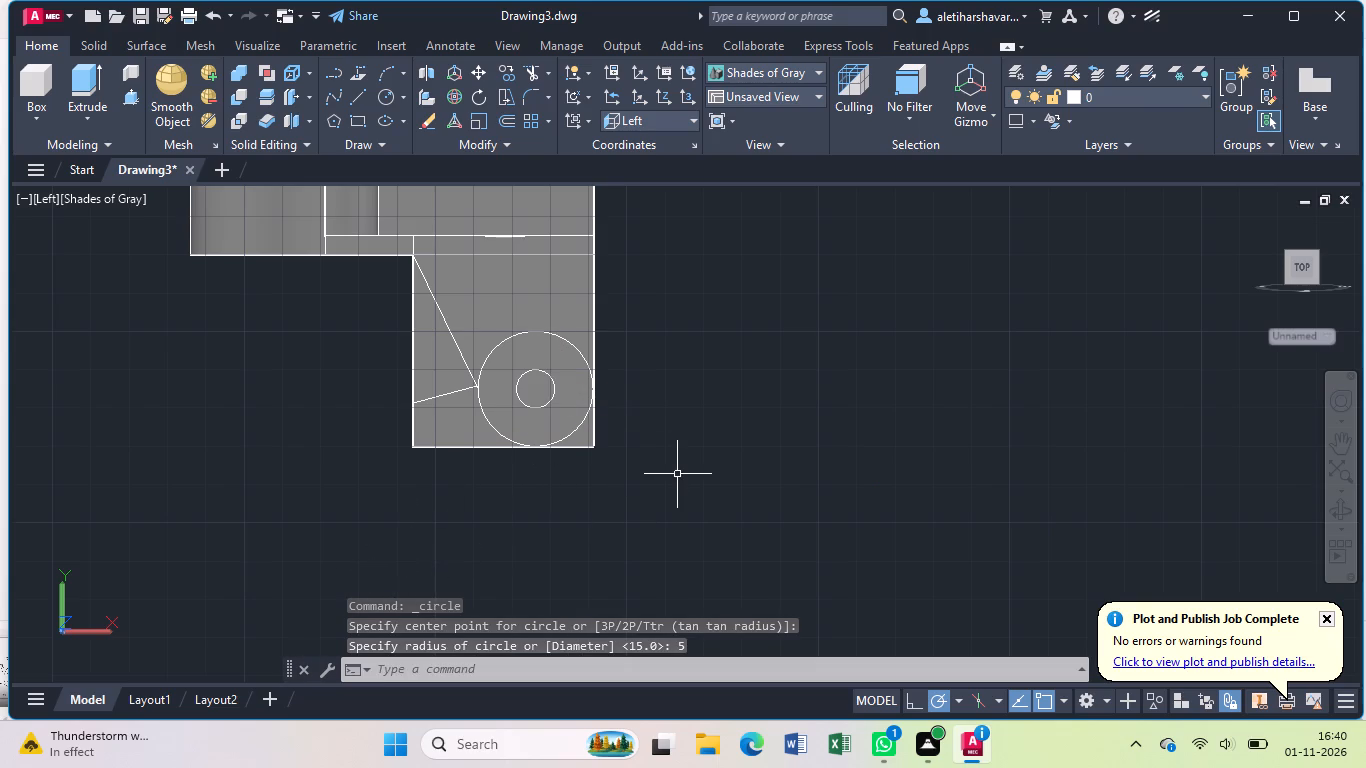
{"action": "key", "text": "Escape"}
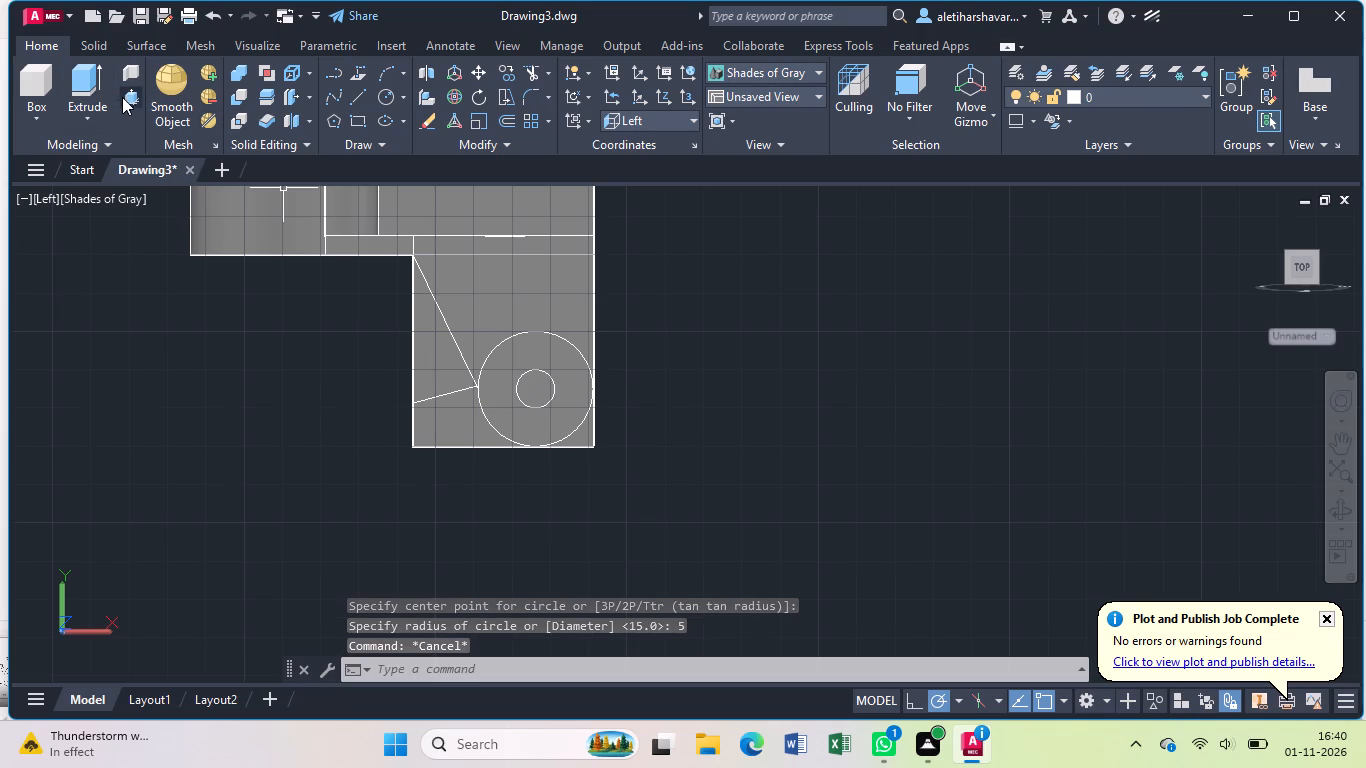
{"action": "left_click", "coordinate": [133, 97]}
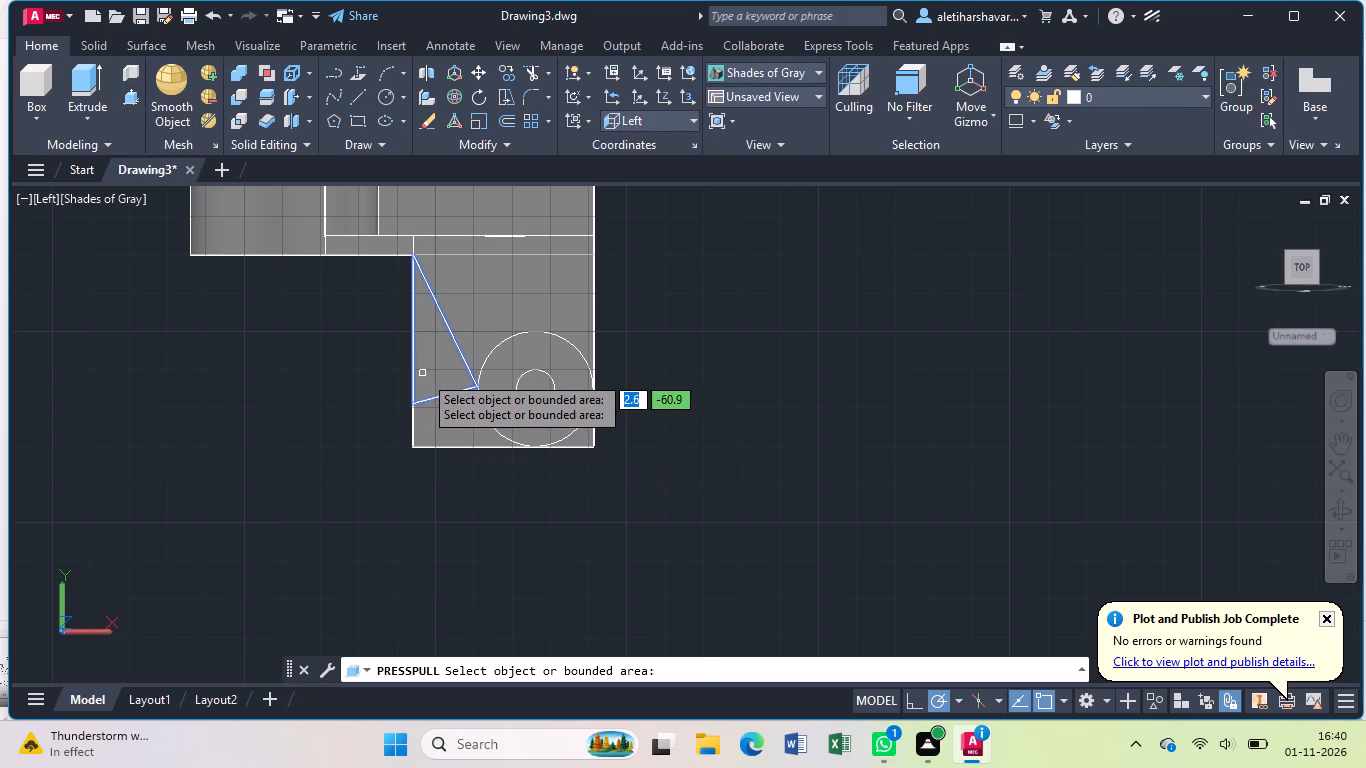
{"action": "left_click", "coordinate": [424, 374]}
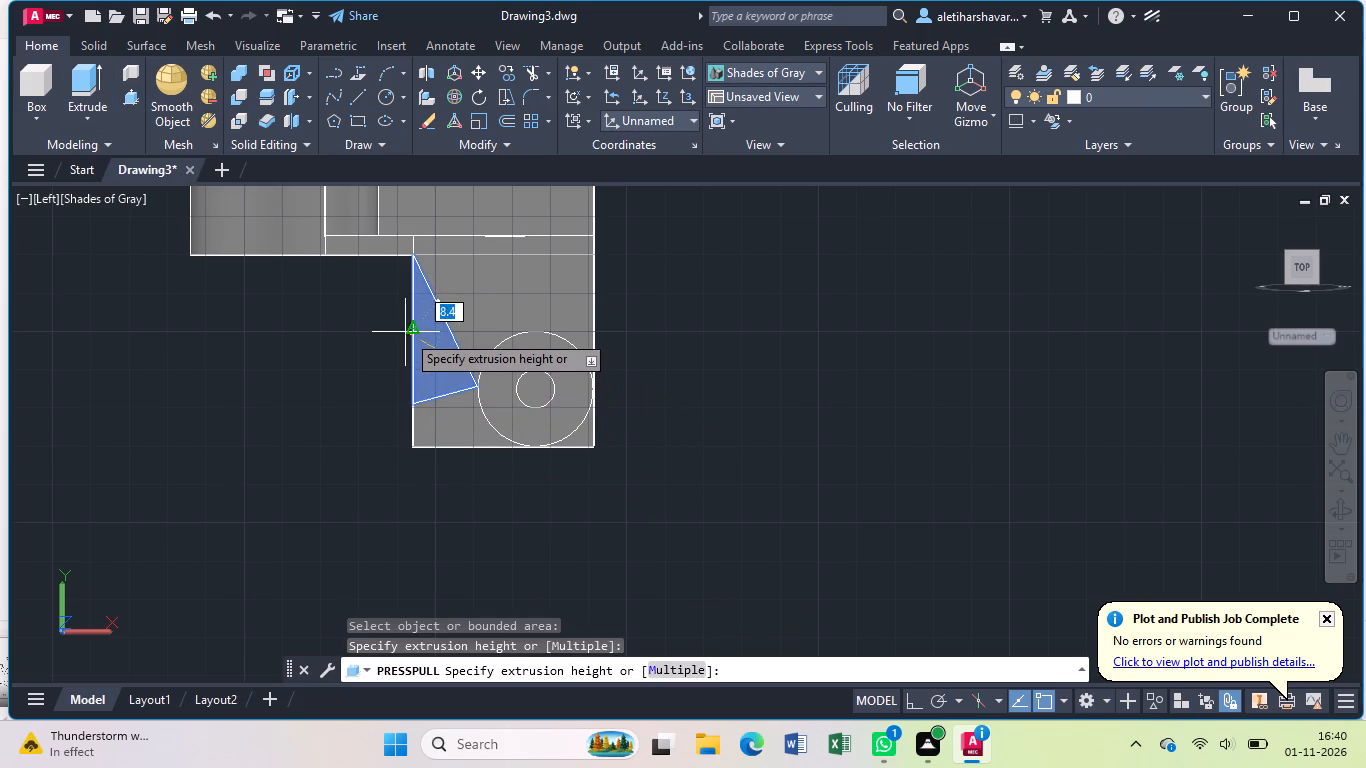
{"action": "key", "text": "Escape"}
Press-pull the triangle and both corner areas outside the tapered, rounded outline through the front leg to cut them away.
{"action": "left_click_drag", "start_coordinate": [1346, 507], "coordinate": [1332, 511]}
{"action": "left_click_drag", "start_coordinate": [756, 524], "coordinate": [768, 452]}
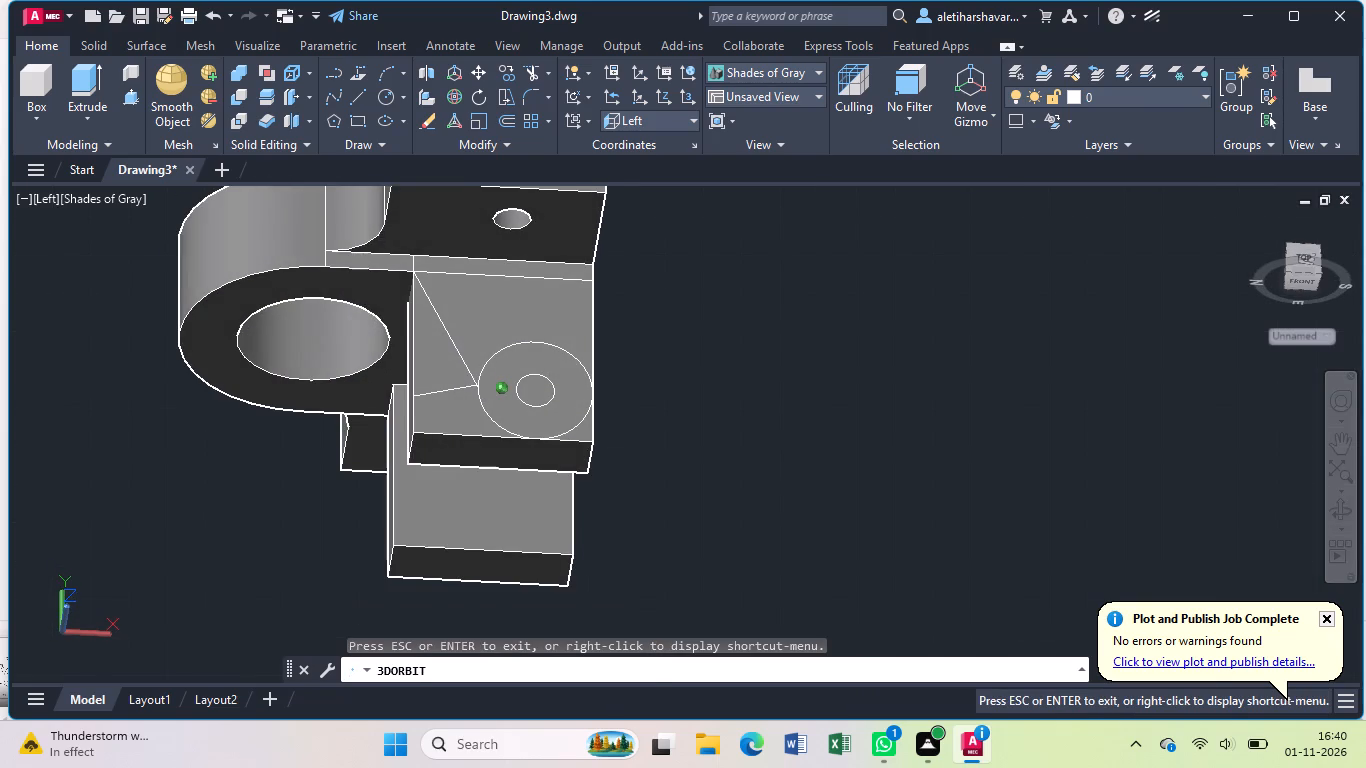
{"action": "left_click_drag", "start_coordinate": [768, 452], "coordinate": [769, 452]}
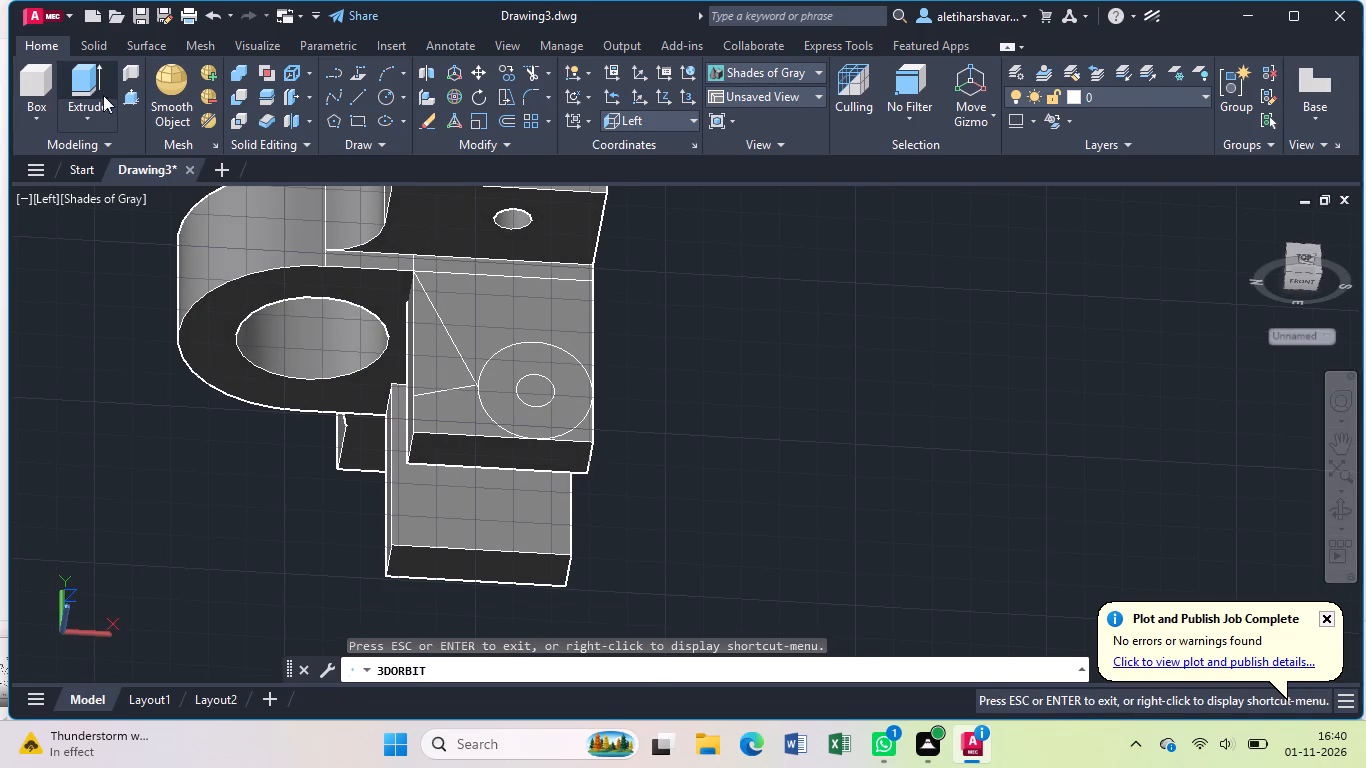
{"action": "left_click", "coordinate": [130, 95]}
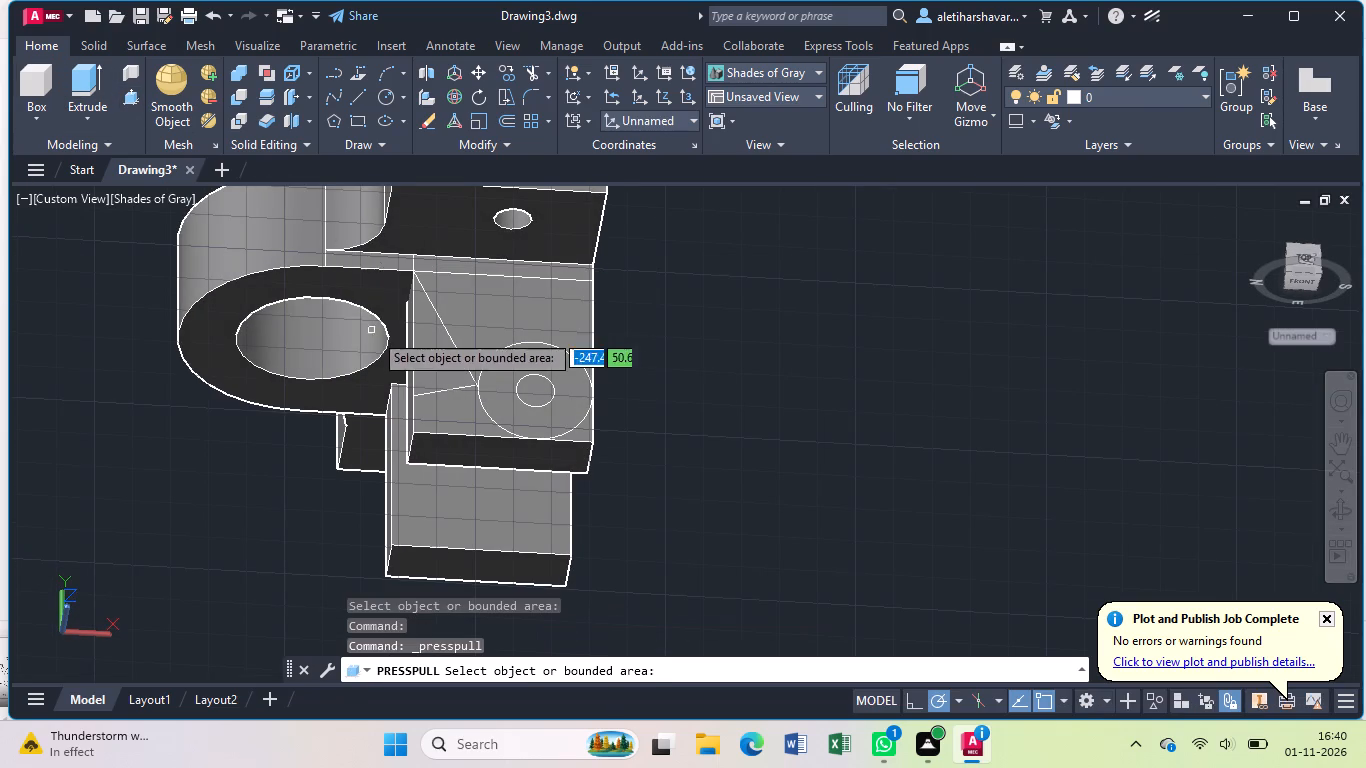
{"action": "left_click", "coordinate": [431, 355]}
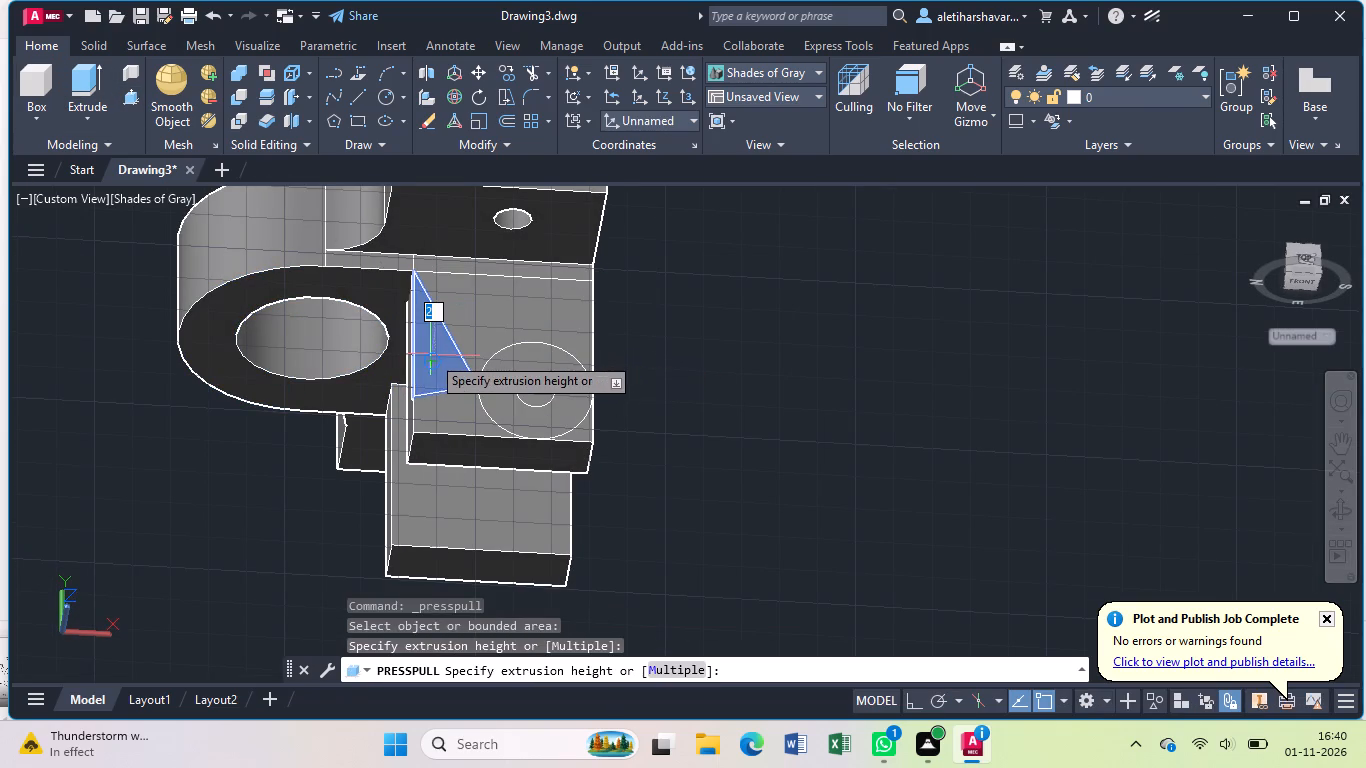
{"action": "left_click", "coordinate": [386, 530]}
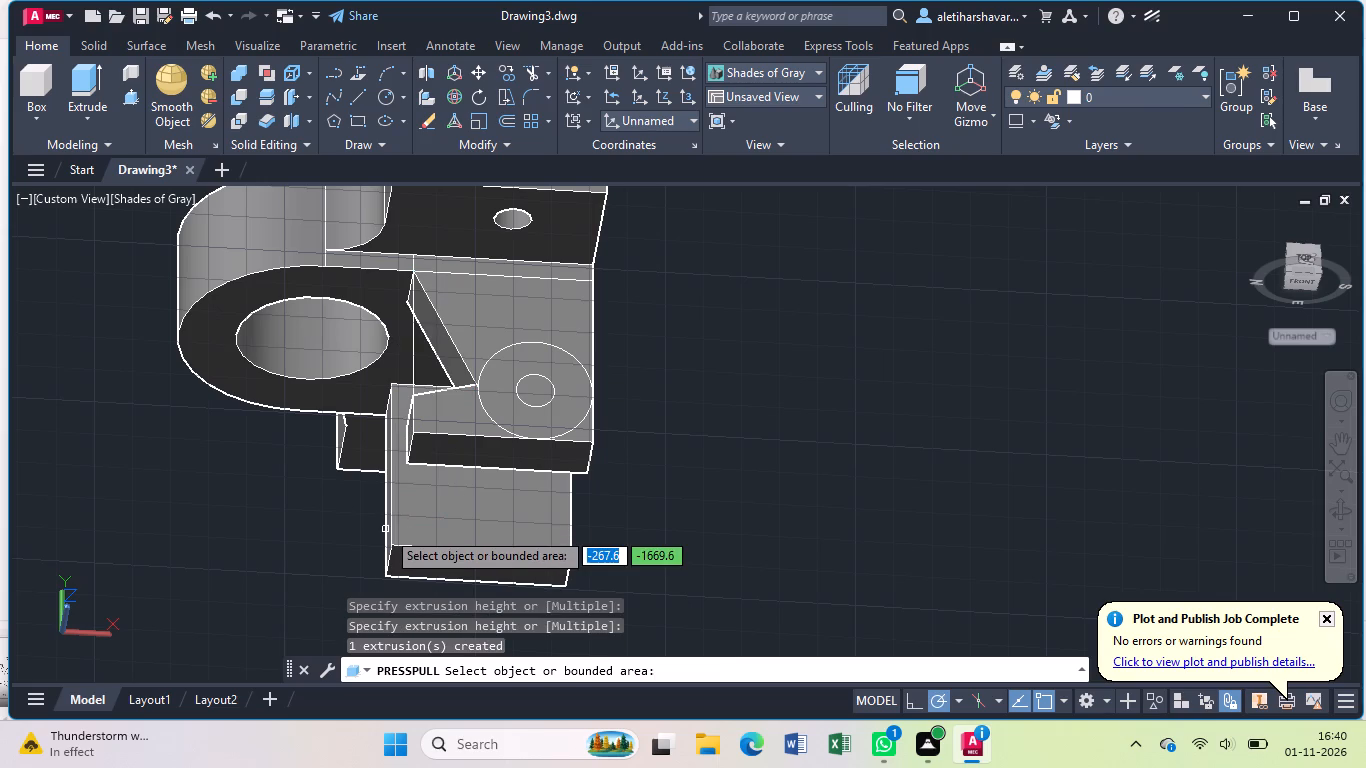
{"action": "left_click", "coordinate": [446, 421]}
{"action": "left_click", "coordinate": [402, 584]}
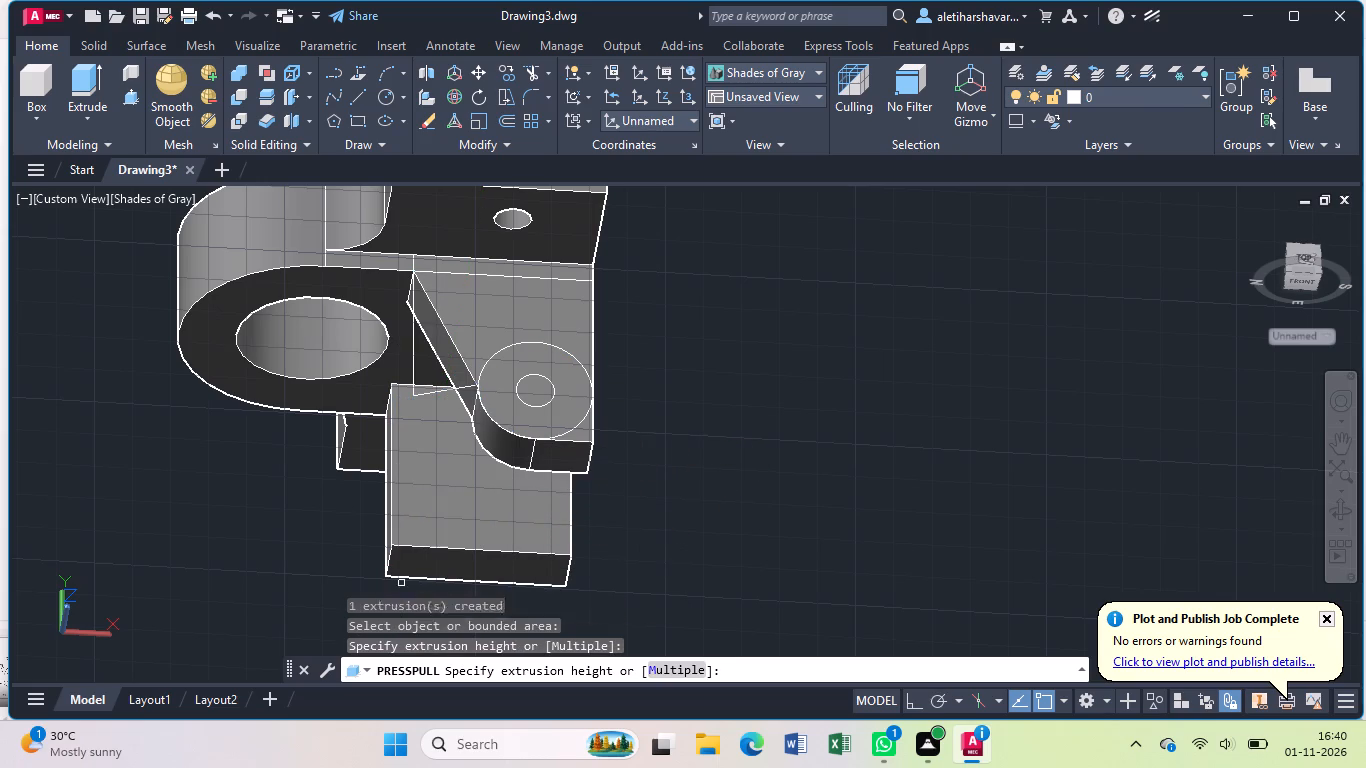
{"action": "left_click", "coordinate": [582, 433]}
{"action": "left_click", "coordinate": [548, 592]}
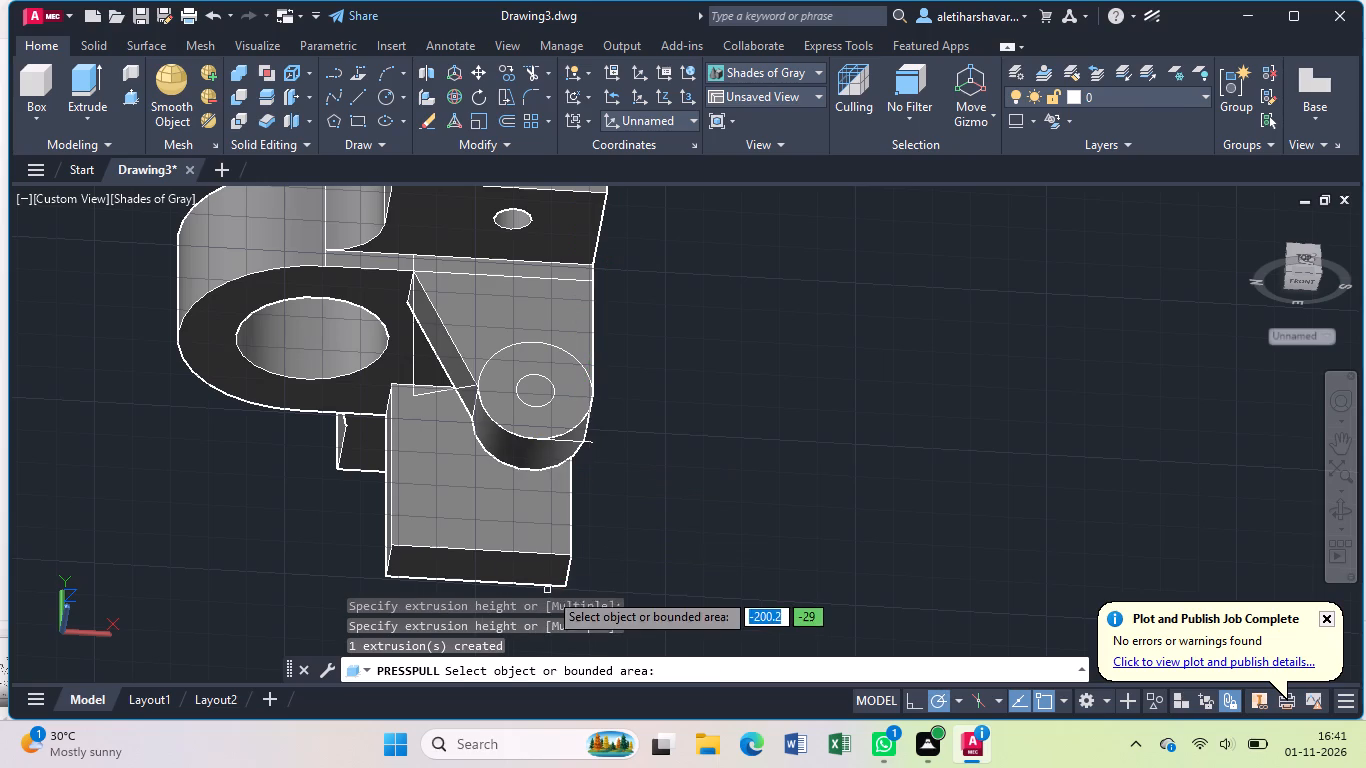
Press-pull the 5 mm radius circle through the leg's rounded end to cut a hole.
{"action": "left_click", "coordinate": [537, 393]}
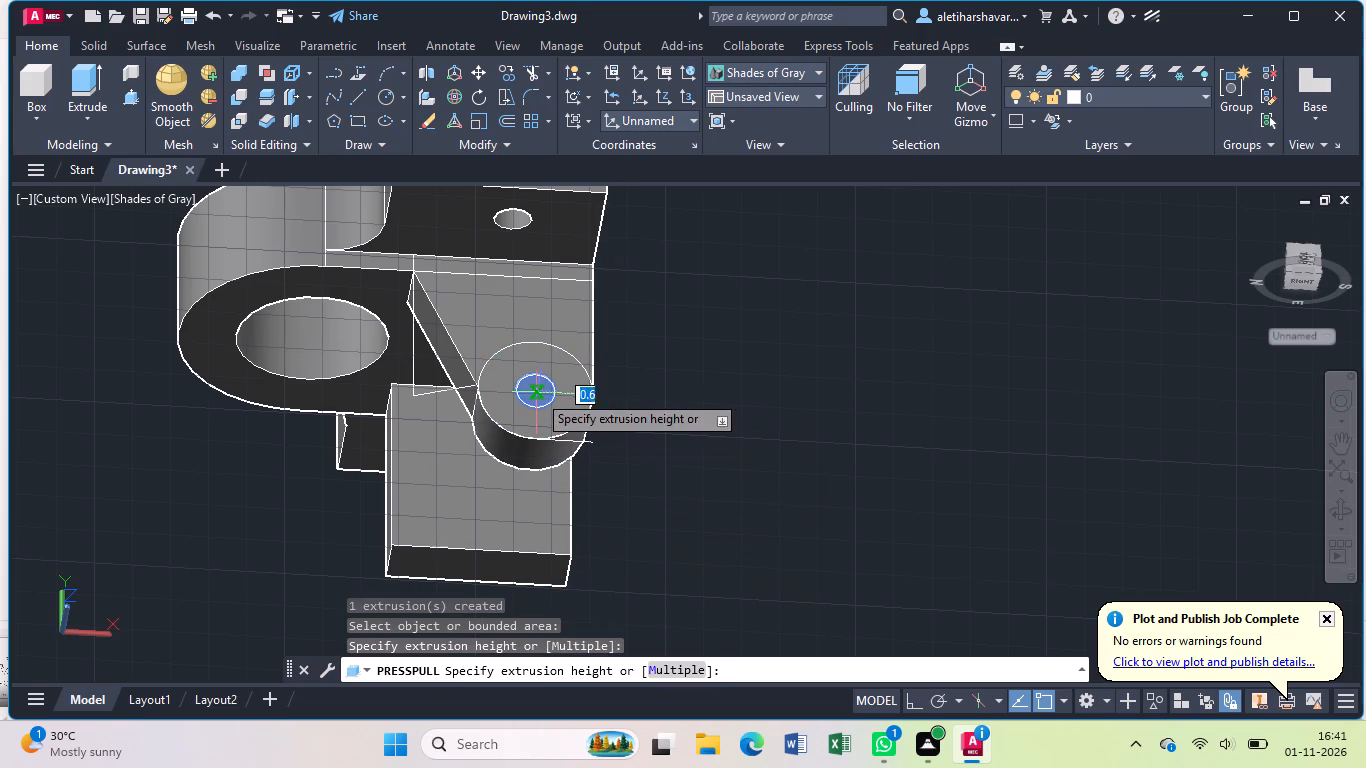
{"action": "left_click", "coordinate": [462, 587]}
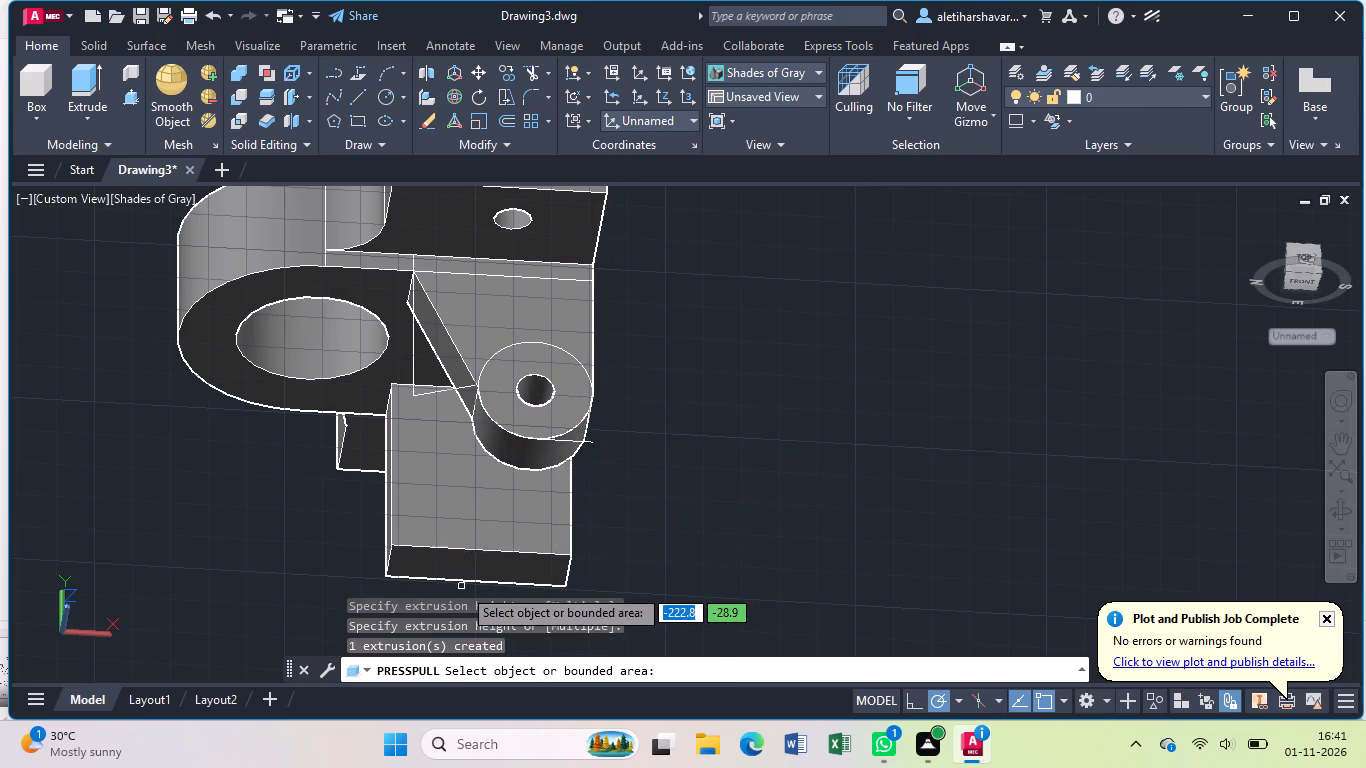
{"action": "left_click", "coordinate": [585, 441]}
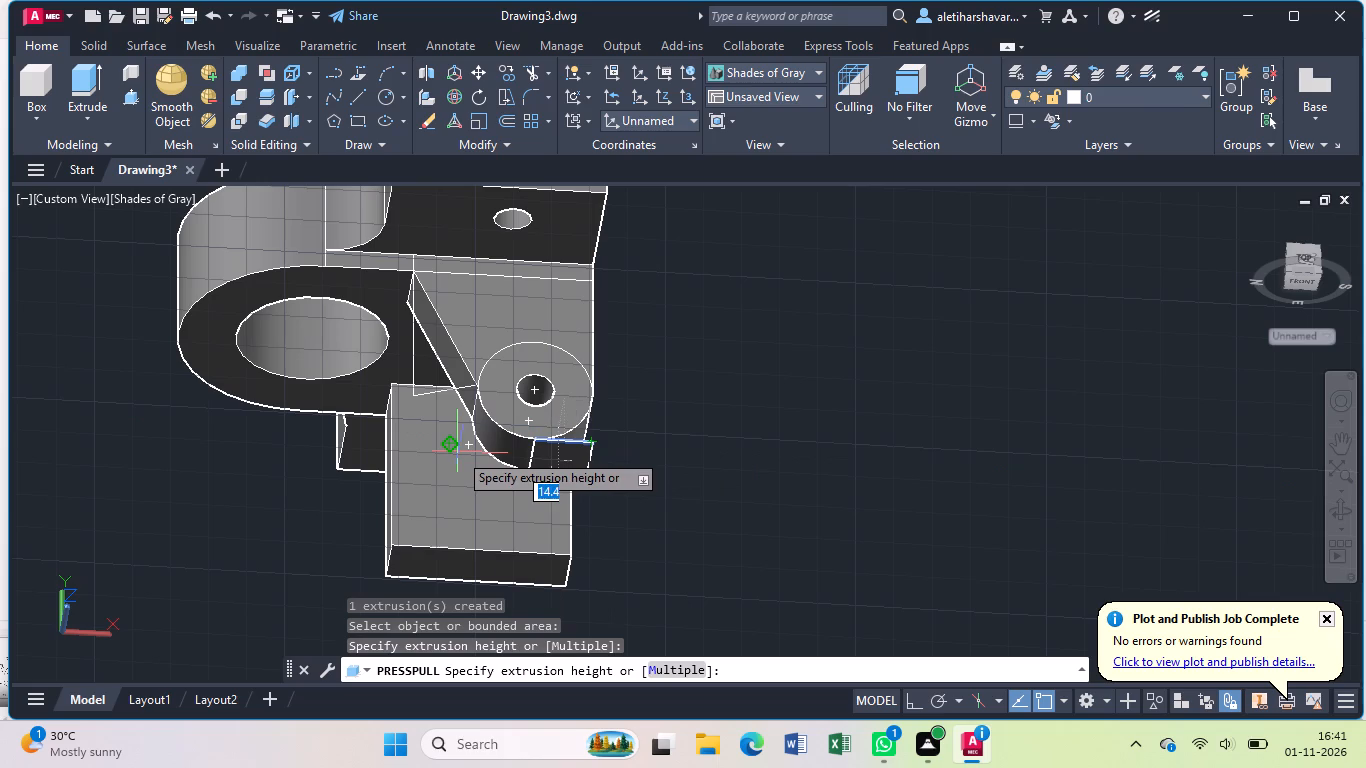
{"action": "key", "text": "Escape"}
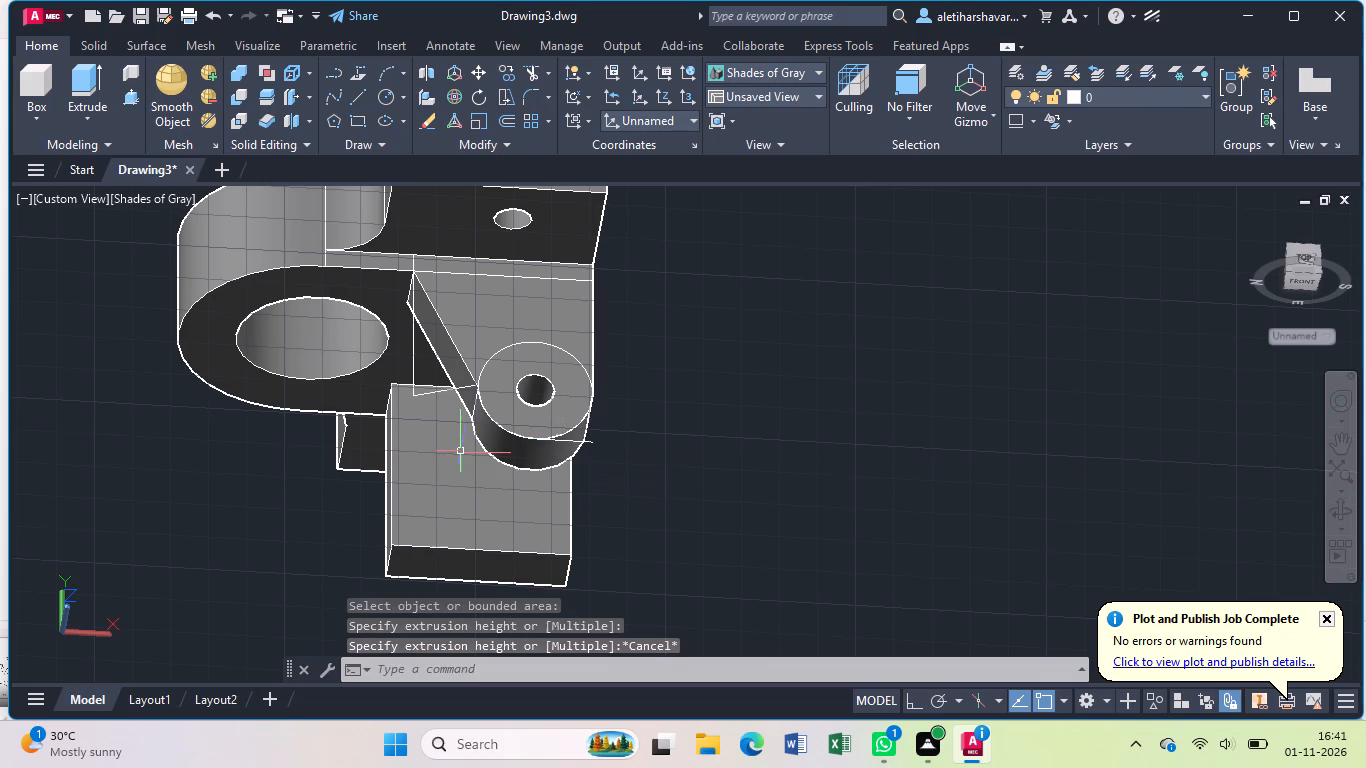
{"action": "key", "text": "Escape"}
Delete a leftover horizontal sketch line at the bottom of the leg's rounded end.
{"action": "left_click", "coordinate": [573, 442]}
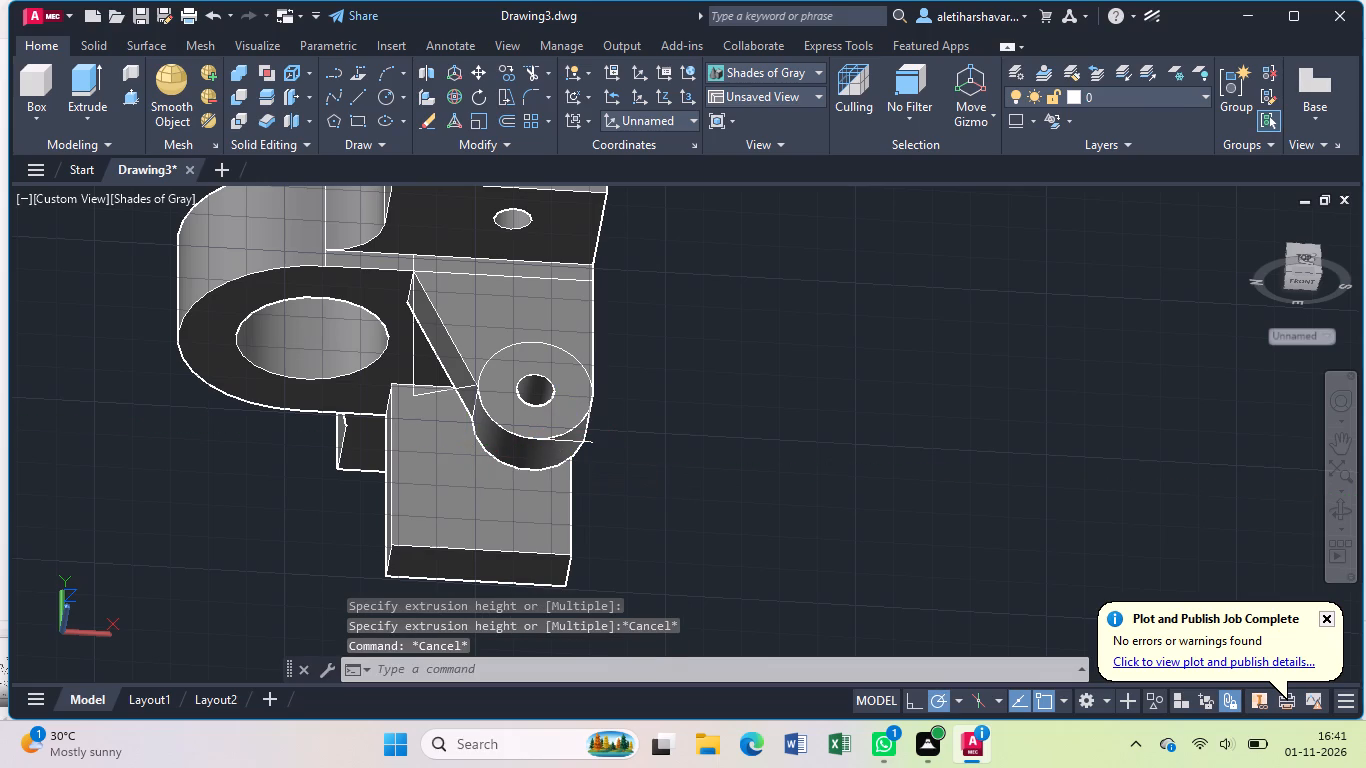
{"action": "key", "text": "Delete"}
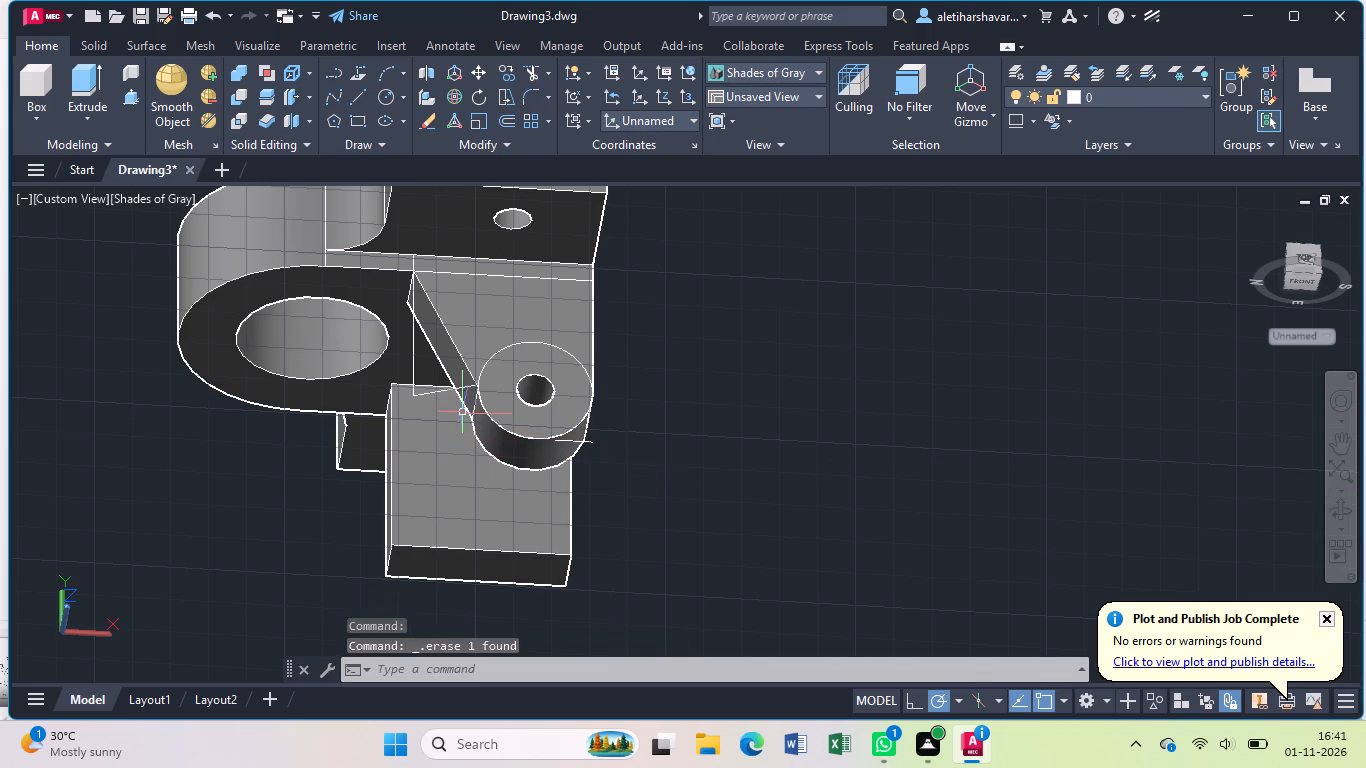
Move the leftover short slanted line and vertical line of the profile sketch clear of the bracket and delete both.
{"action": "left_click", "coordinate": [429, 396]}
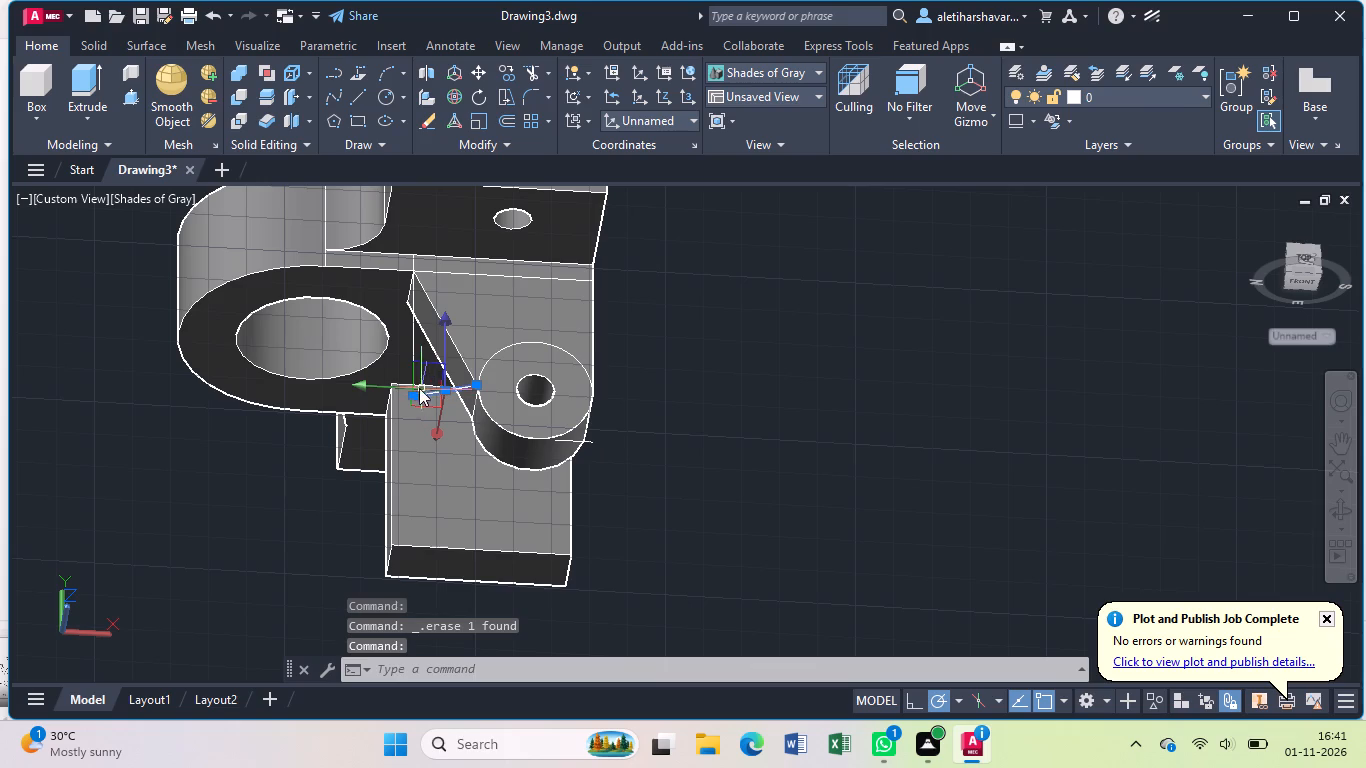
{"action": "left_click_drag", "start_coordinate": [412, 369], "coordinate": [446, 390]}
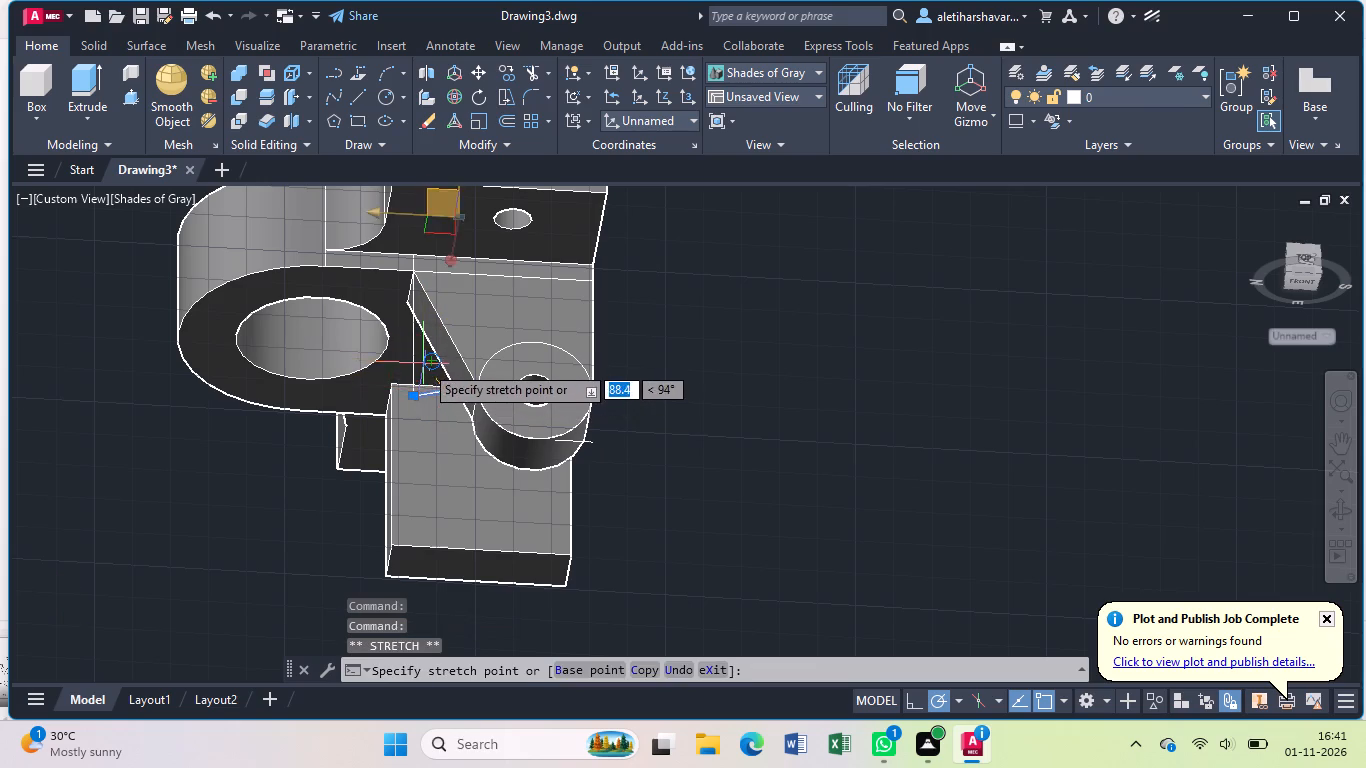
{"action": "left_click", "coordinate": [214, 490]}
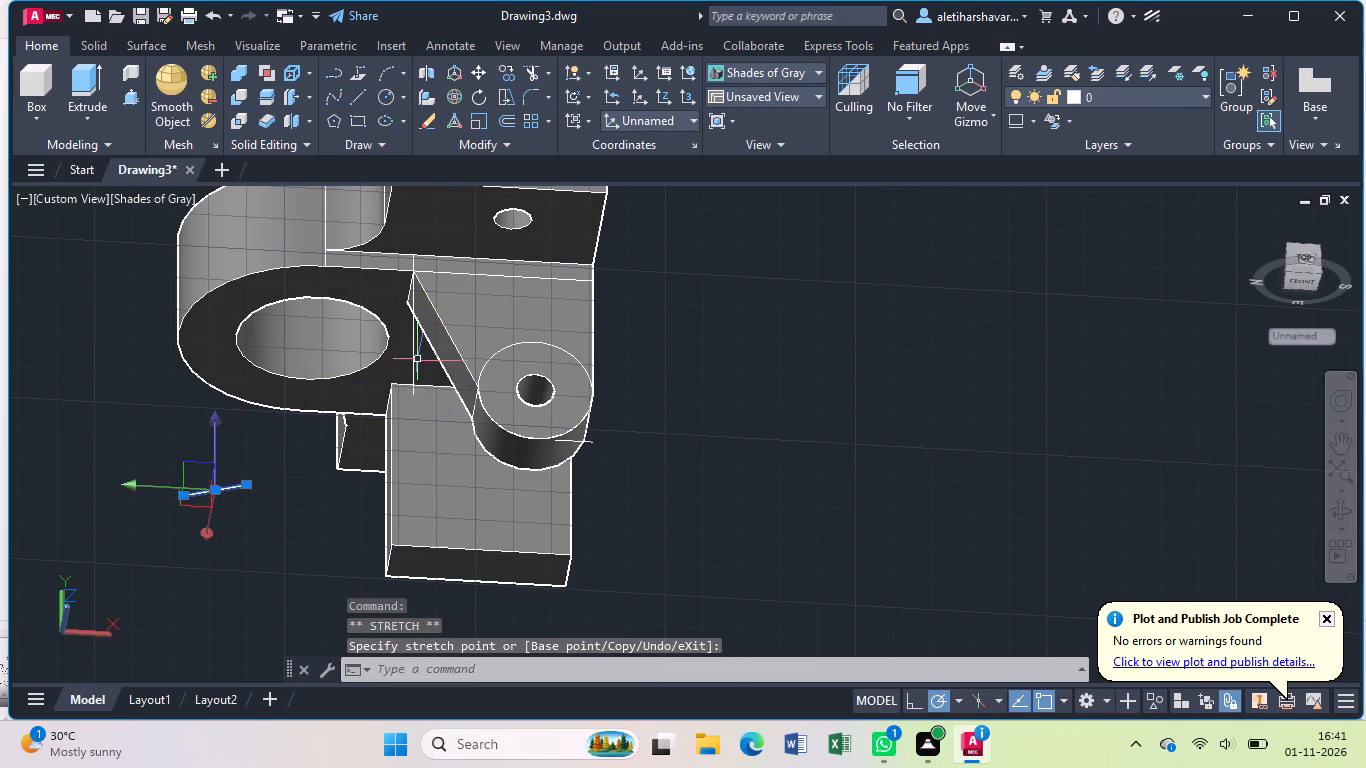
{"action": "left_click", "coordinate": [415, 368]}
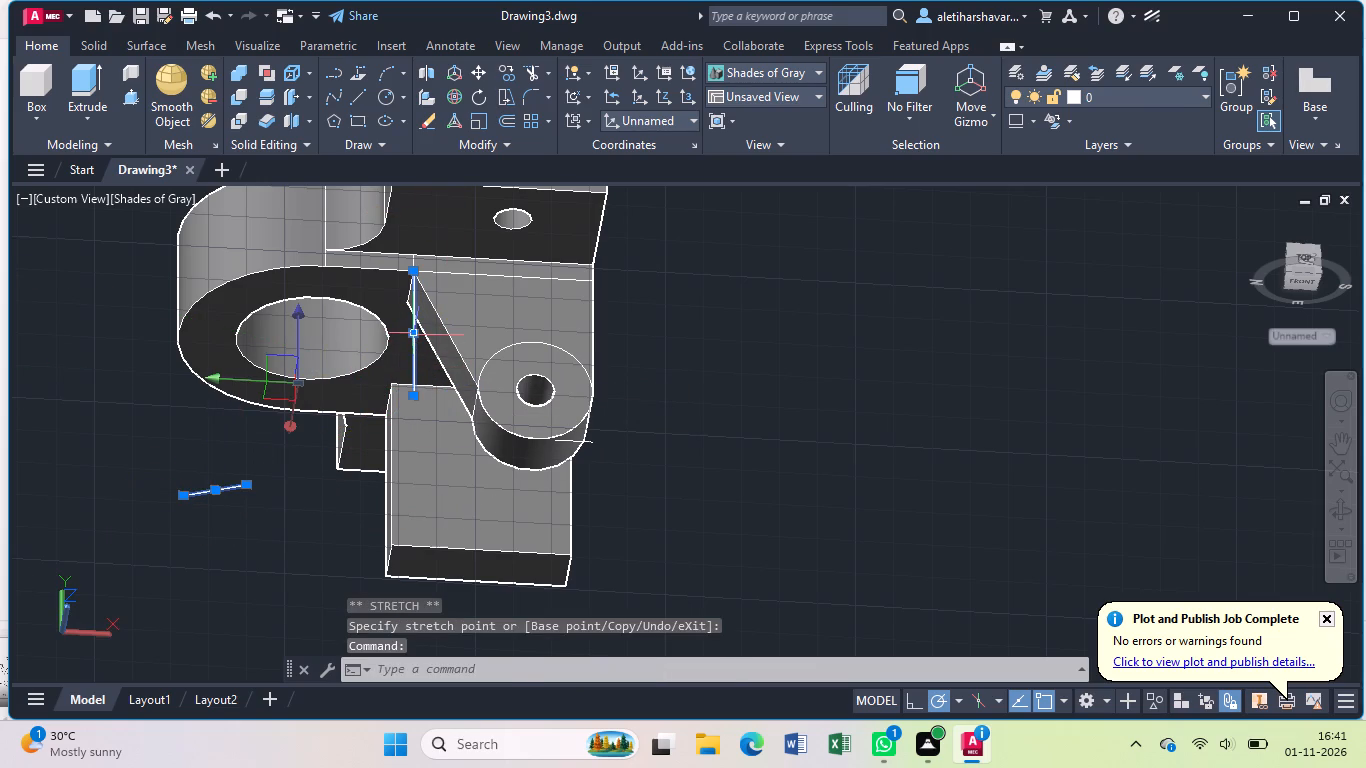
{"action": "left_click", "coordinate": [412, 335]}
{"action": "left_click", "coordinate": [224, 575]}
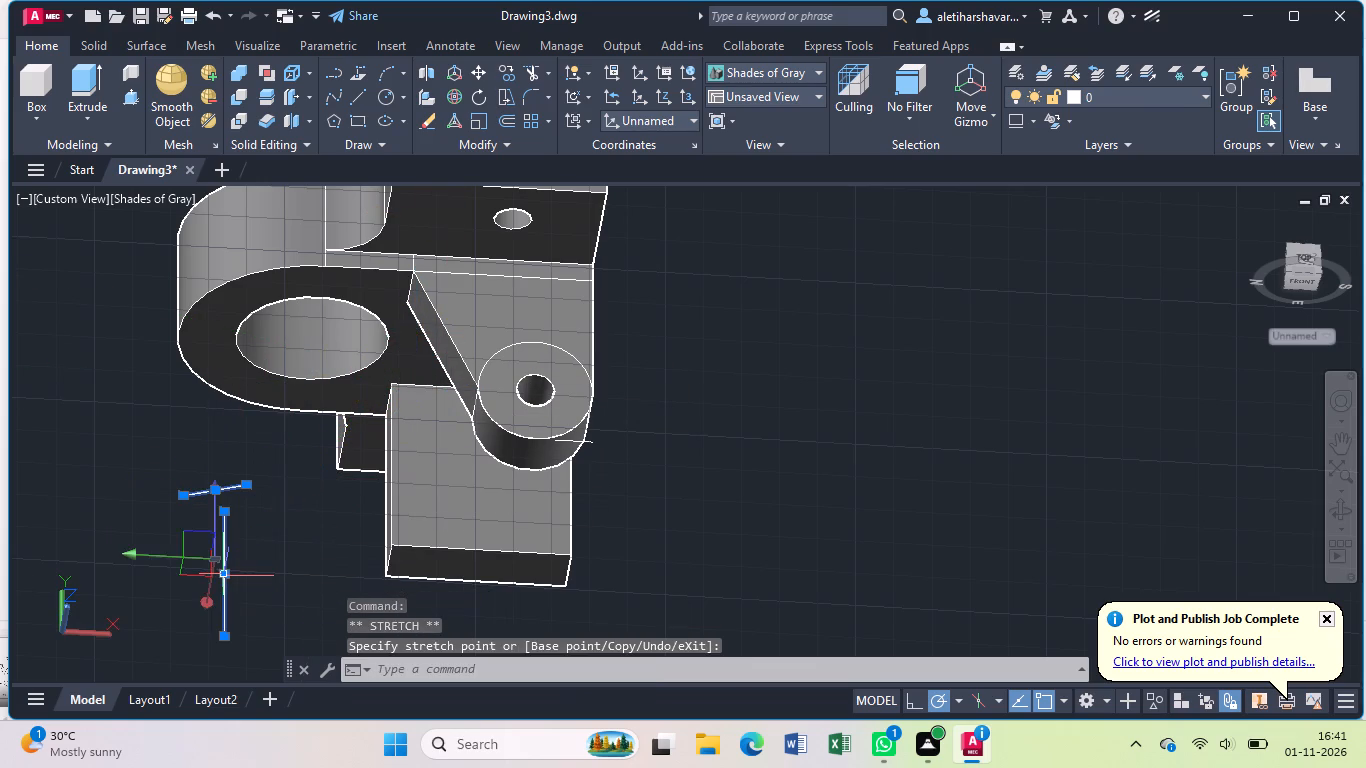
{"action": "left_click_drag", "start_coordinate": [245, 483], "coordinate": [246, 497]}
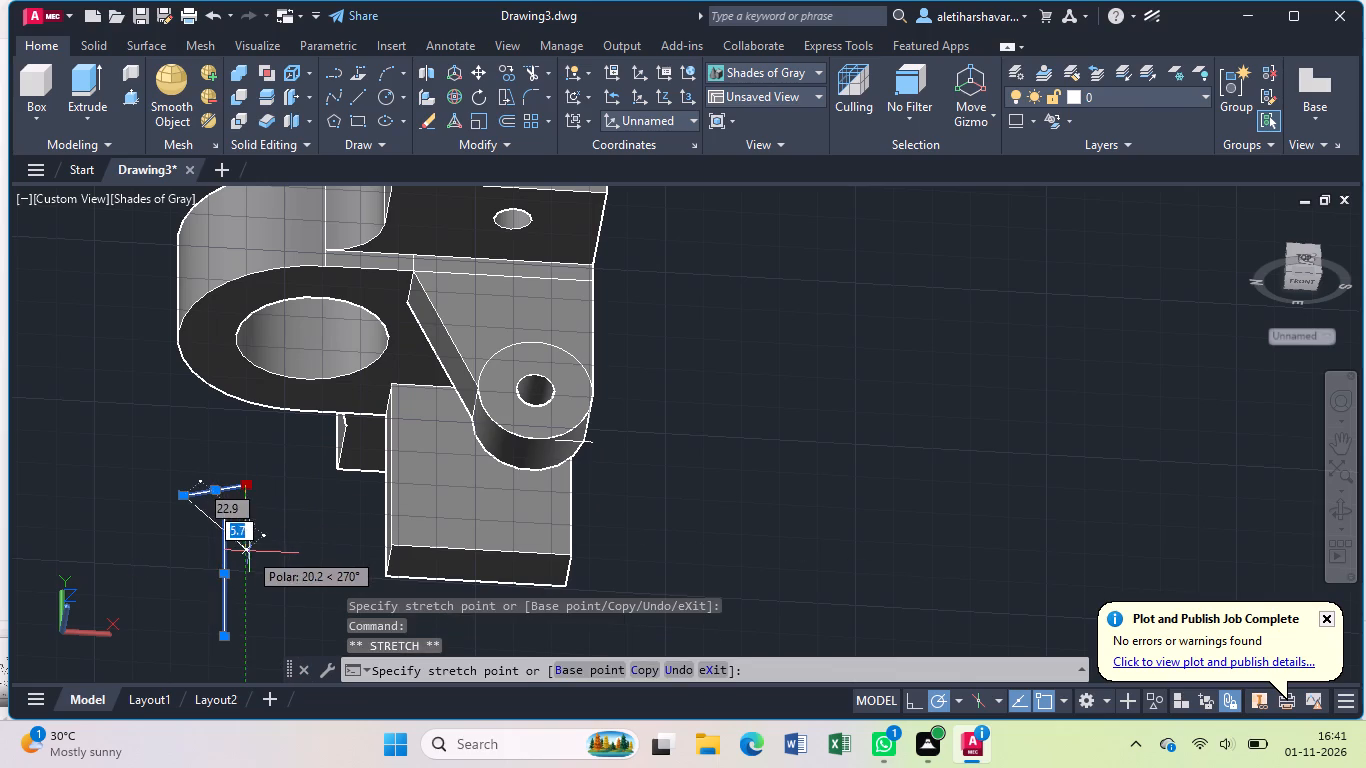
{"action": "left_click", "coordinate": [250, 551]}
{"action": "key", "text": "Escape"}
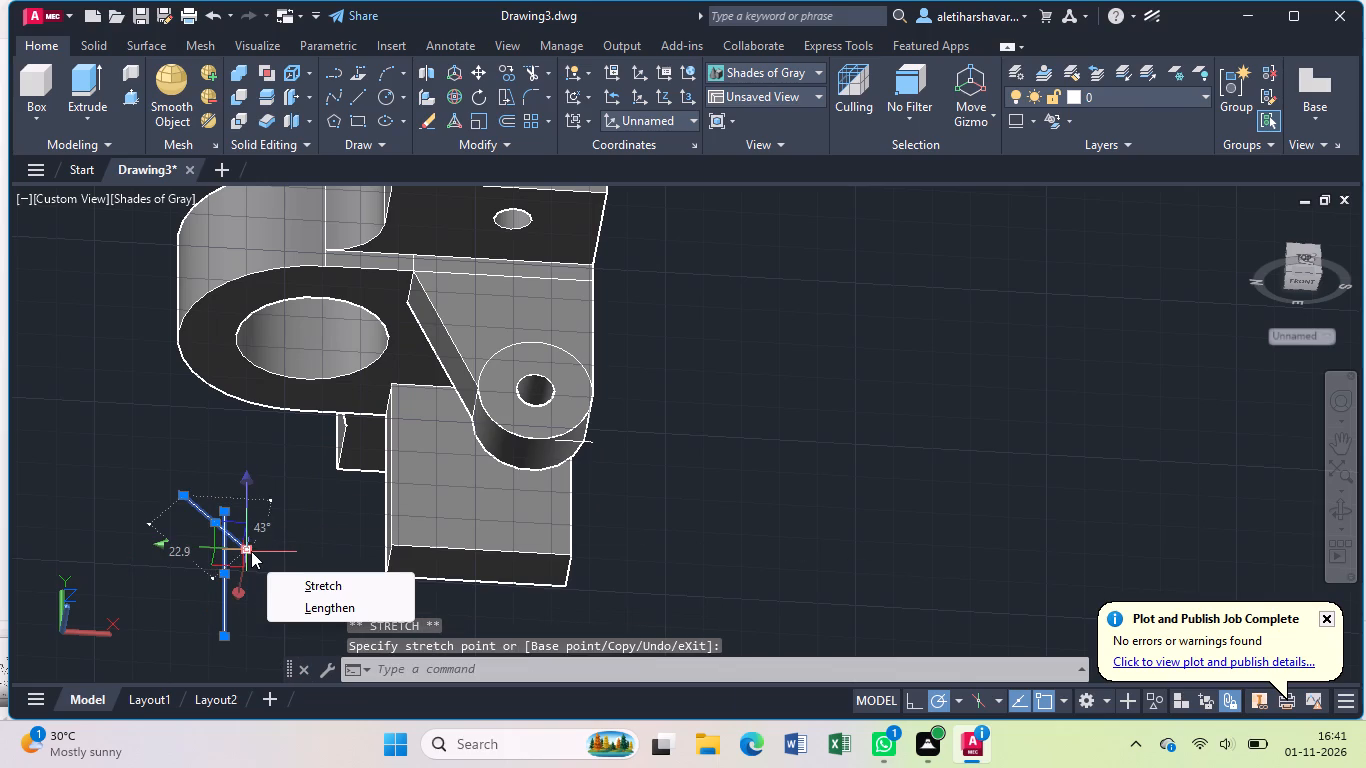
{"action": "key", "text": "Delete"}
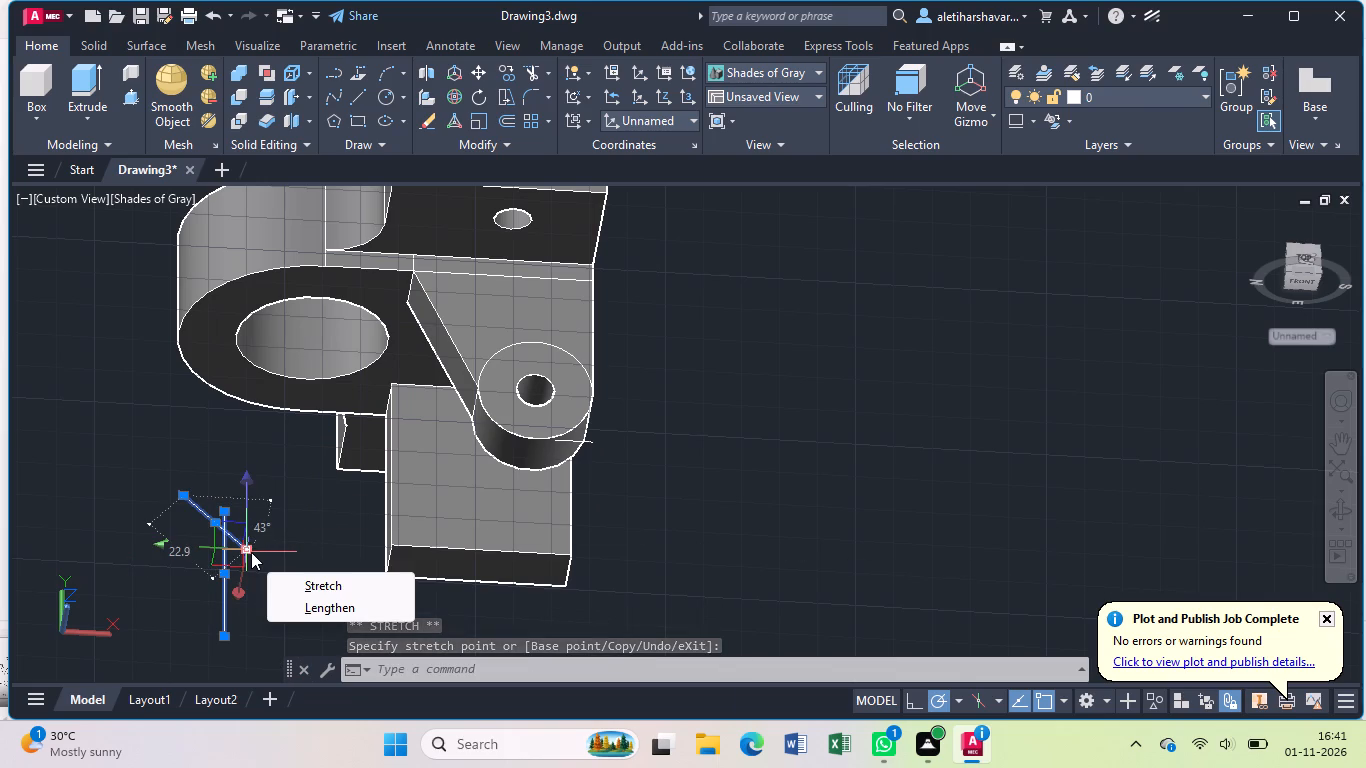
{"action": "key", "text": "Delete"}
{"action": "left_click", "coordinate": [265, 558]}
{"action": "left_click", "coordinate": [277, 606]}
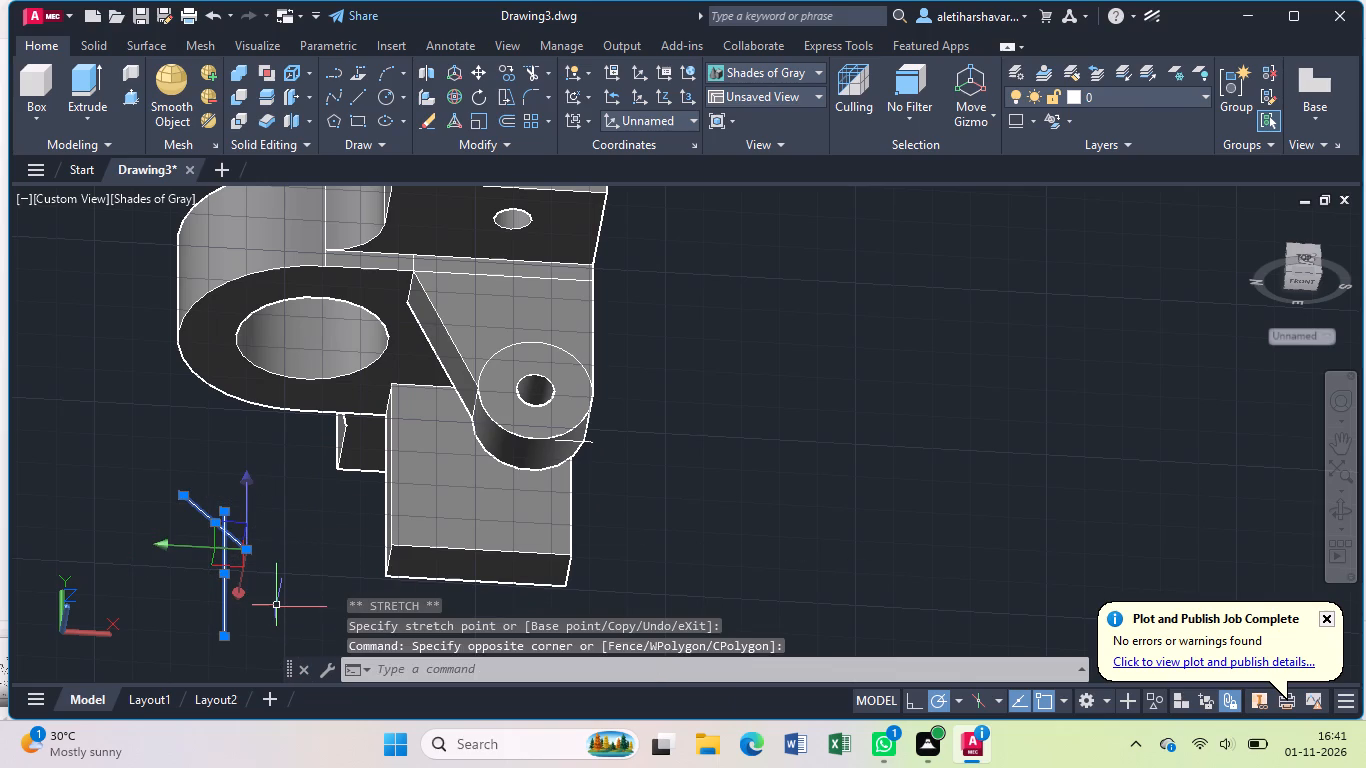
{"action": "key", "text": "Delete"}
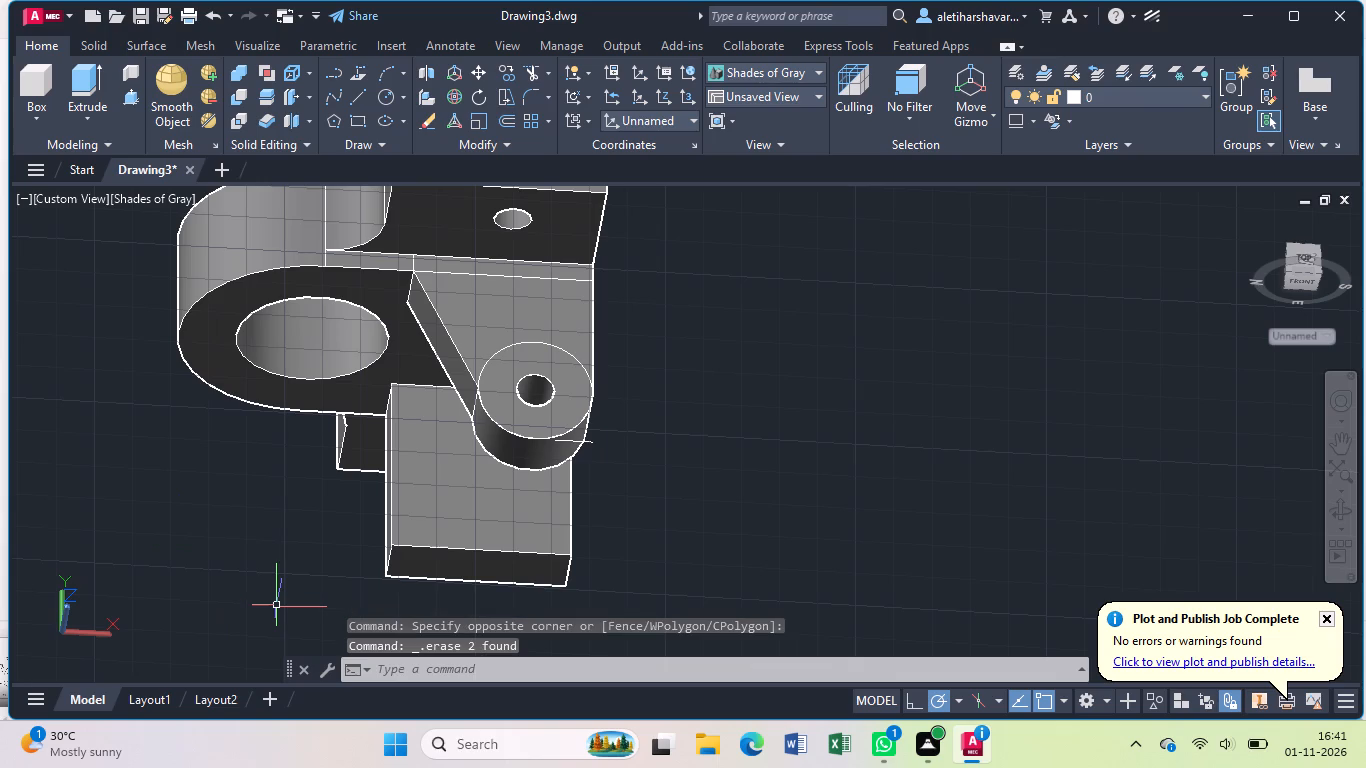
Delete the leftover sketch line at the side edge of the leg's rounded end.
{"action": "left_click", "coordinate": [586, 444]}
{"action": "key", "text": "Delete"}
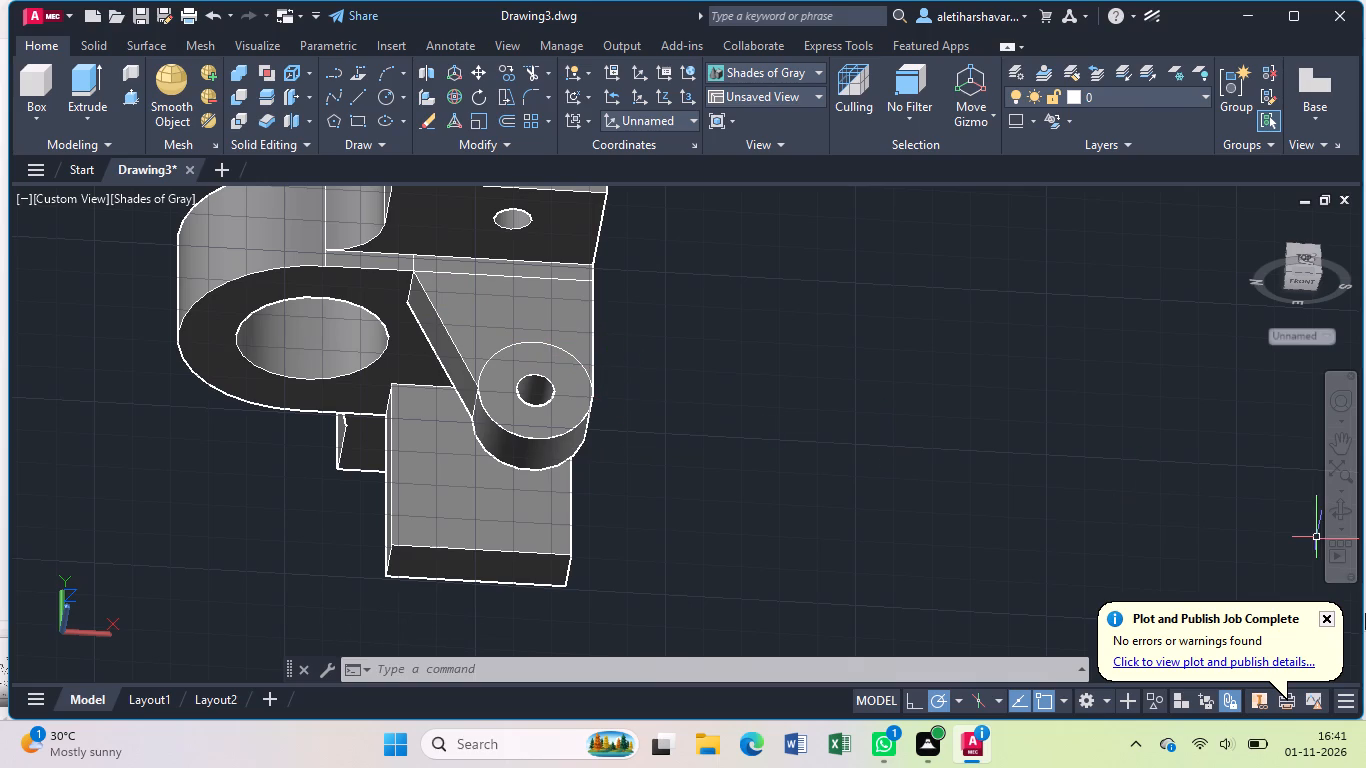
In the Right view, draw a line from the rectangular leg's bottom corner nearest the large rounded end, 15 mm along the bottom edge and 15 mm up.
{"action": "left_click", "coordinate": [1338, 505]}
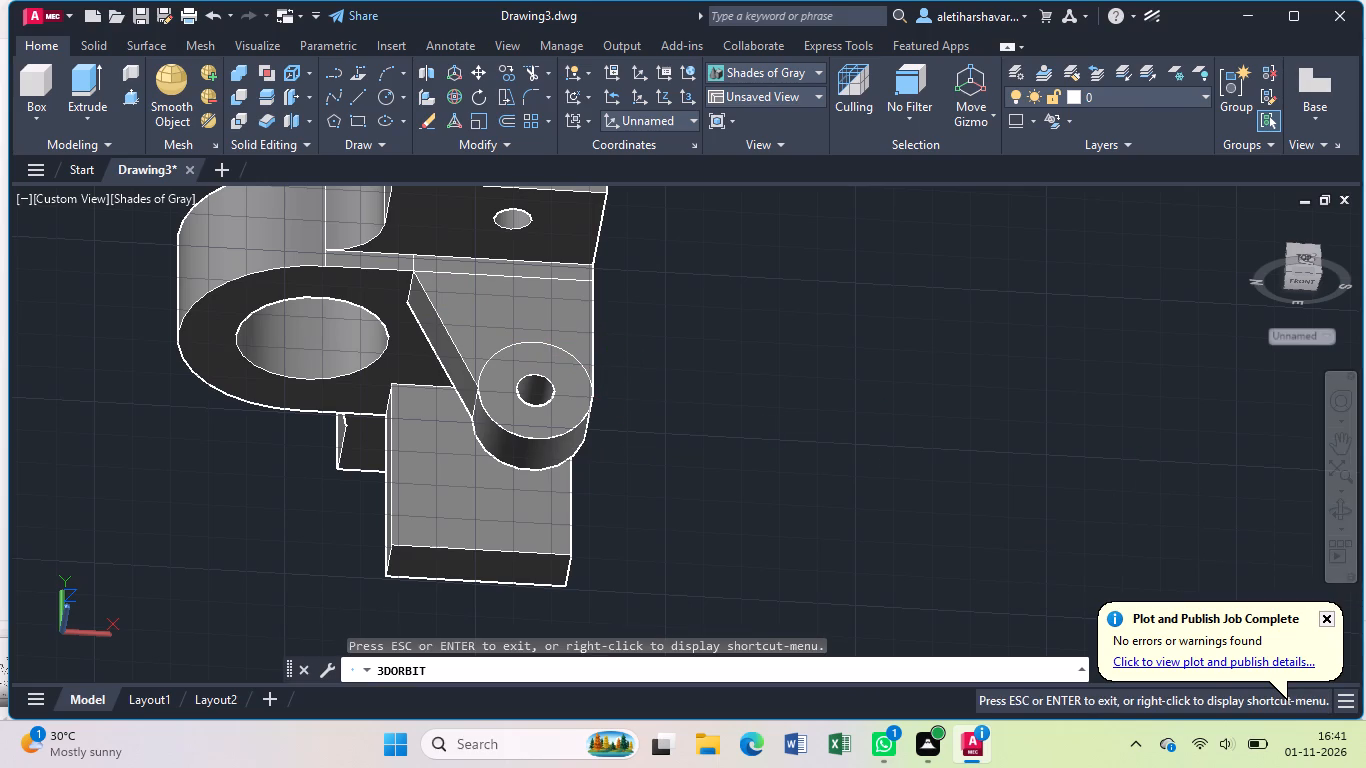
{"action": "left_click_drag", "start_coordinate": [644, 553], "coordinate": [751, 471]}
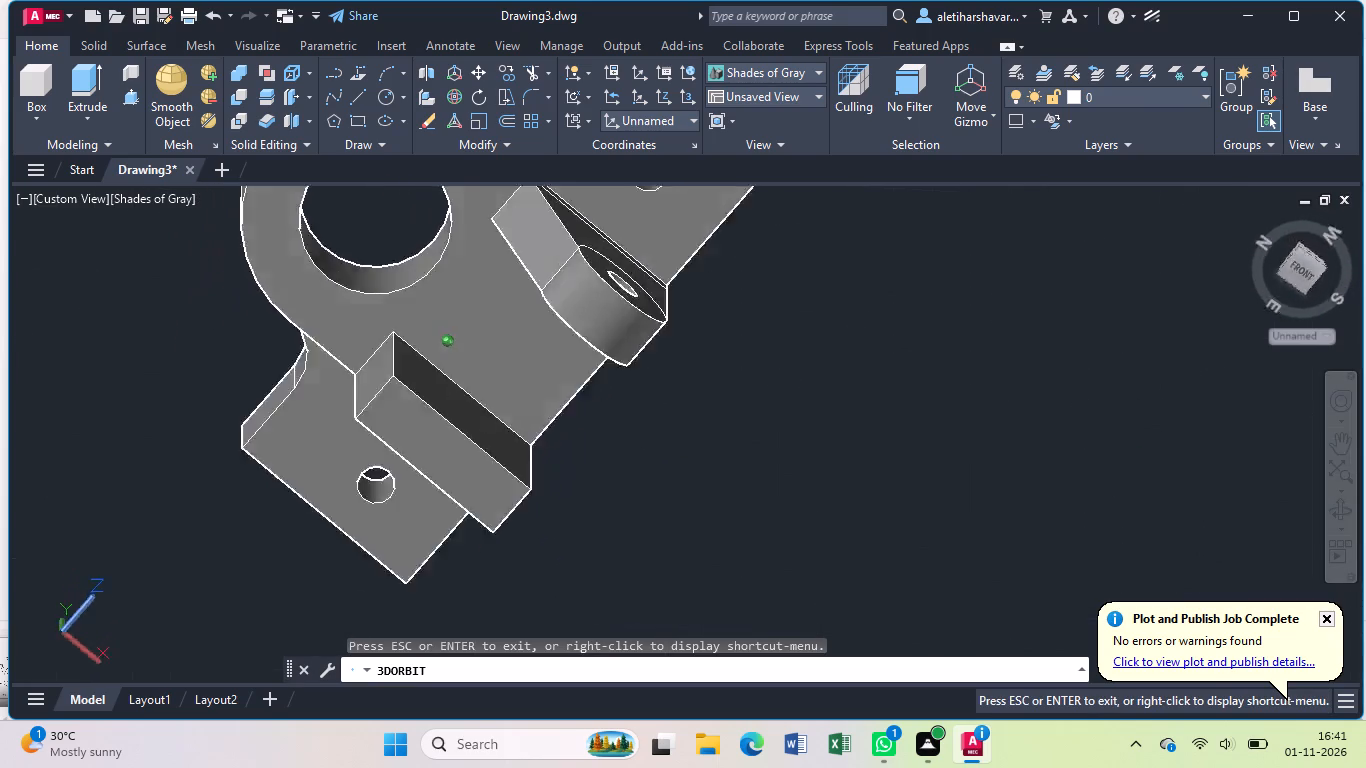
{"action": "left_click_drag", "start_coordinate": [751, 471], "coordinate": [921, 531]}
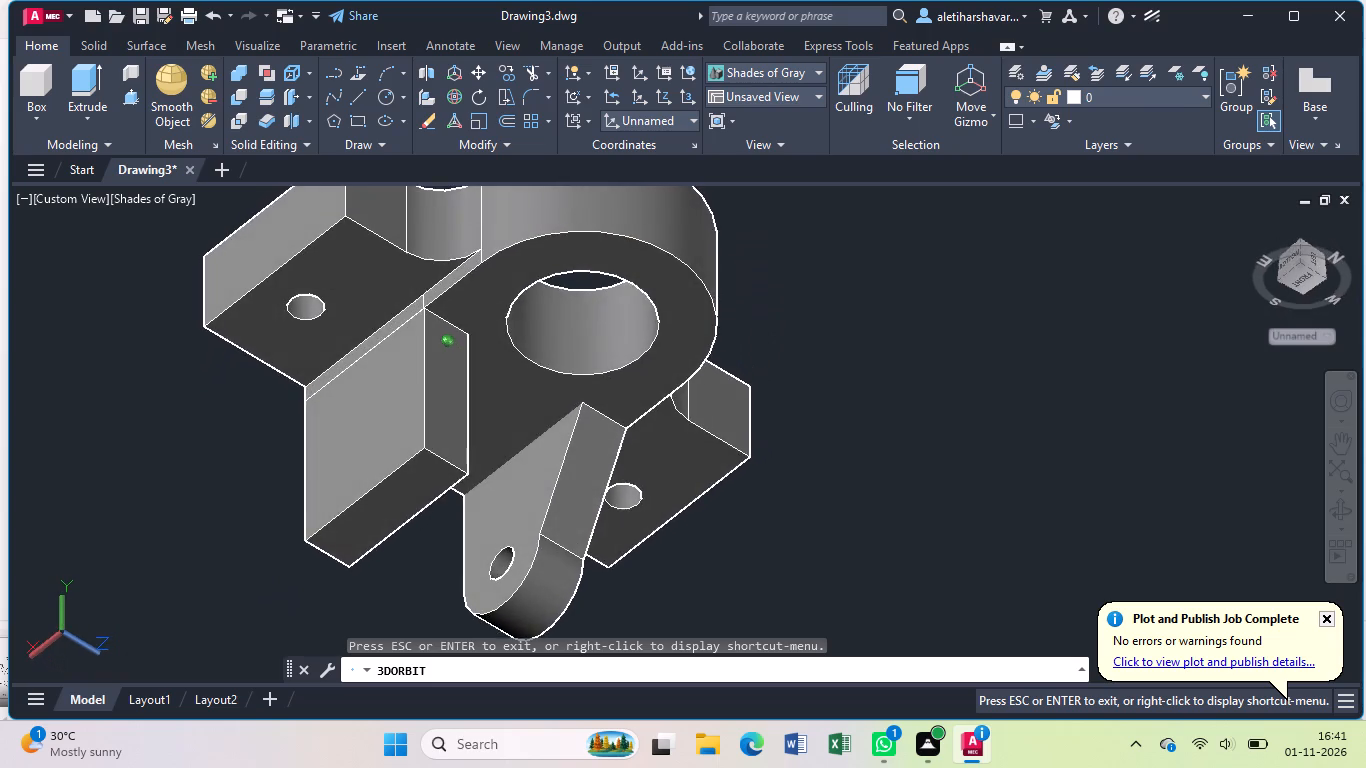
{"action": "left_click_drag", "start_coordinate": [921, 531], "coordinate": [1022, 645]}
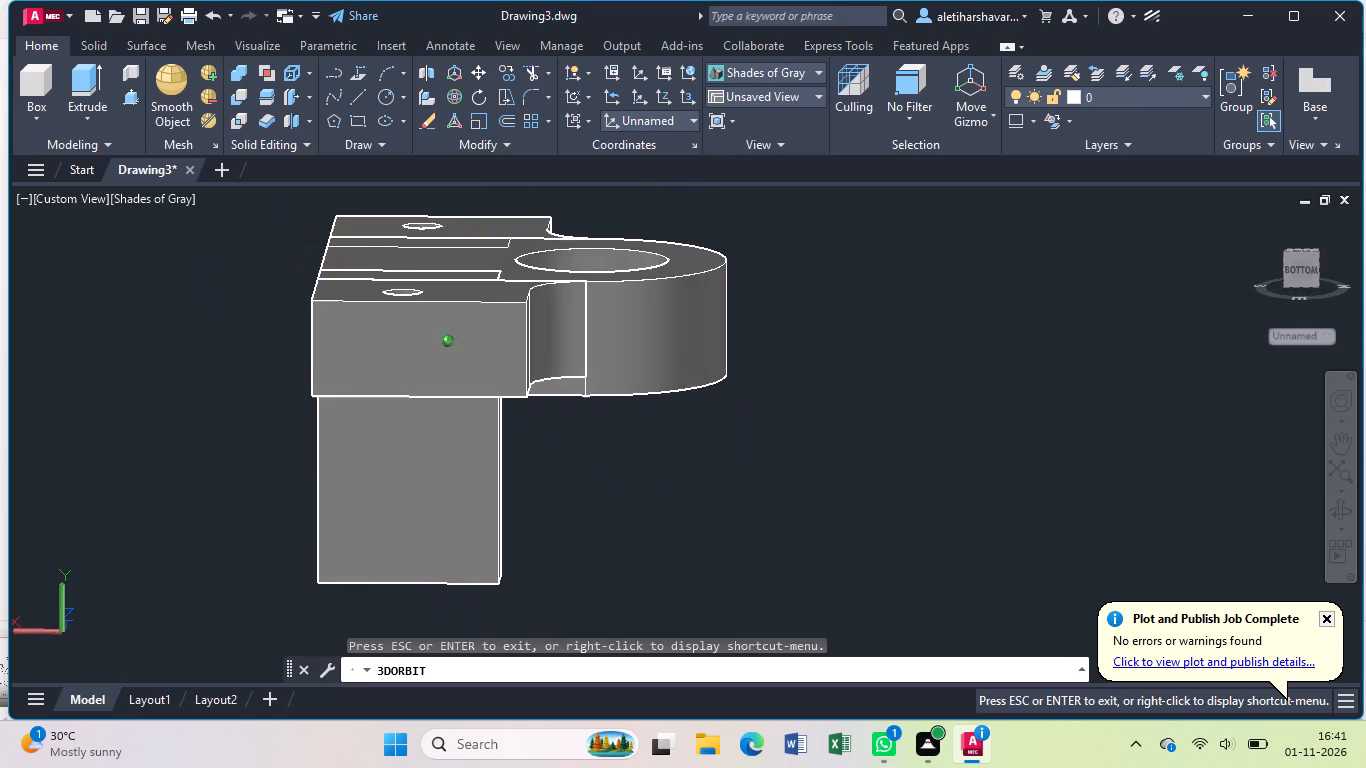
{"action": "left_click_drag", "start_coordinate": [1022, 645], "coordinate": [1020, 629]}
{"action": "key", "text": "x"}
{"action": "key", "text": "Escape"}
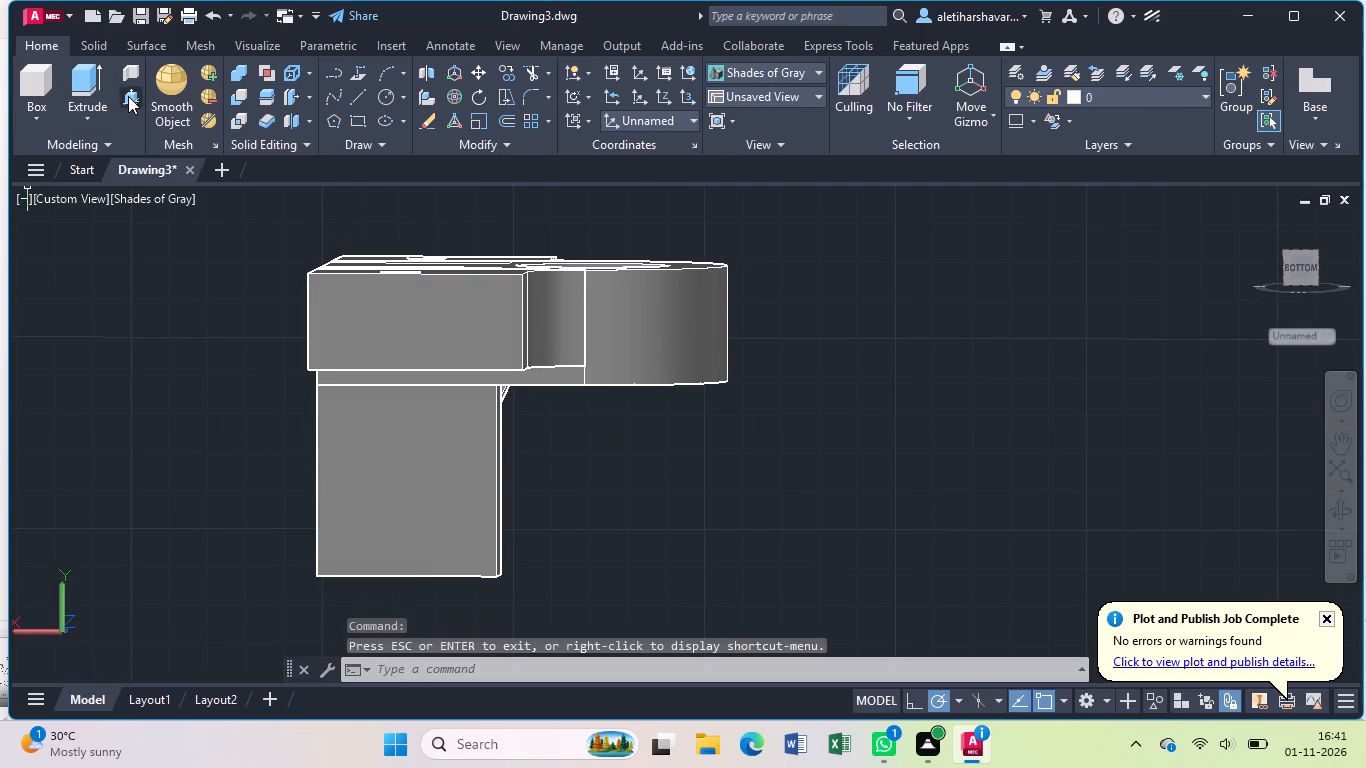
{"action": "left_click", "coordinate": [47, 198]}
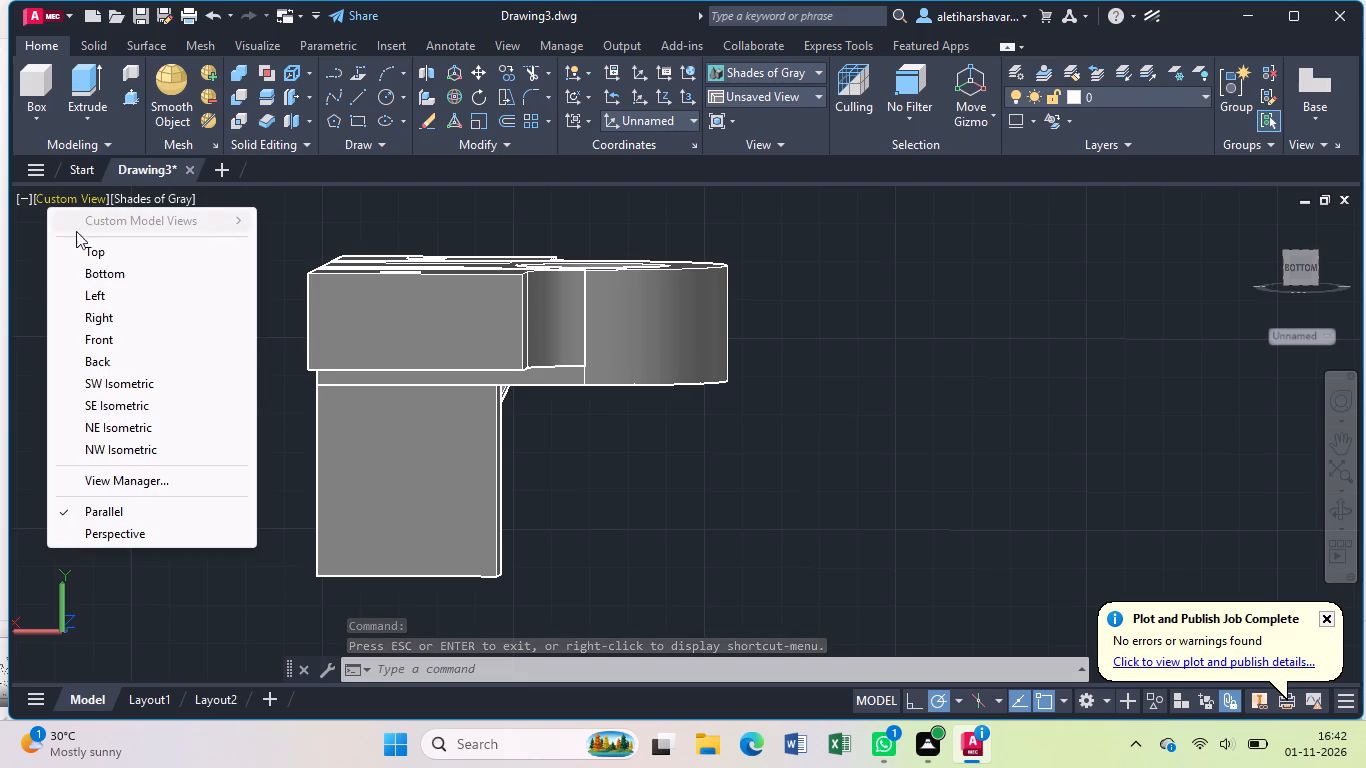
{"action": "left_click", "coordinate": [109, 318]}
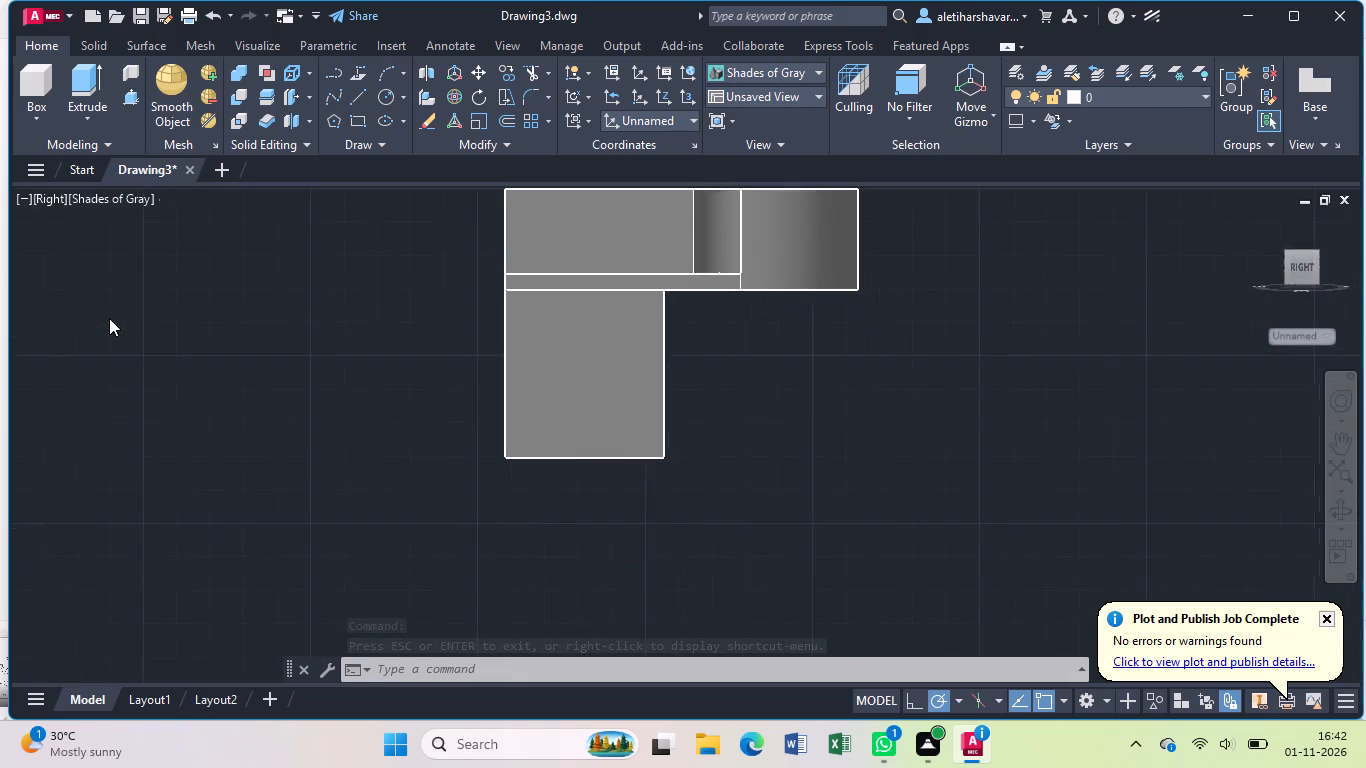
{"action": "scroll", "coordinate": [557, 354], "scroll_direction": "up", "scroll_amount": 1}
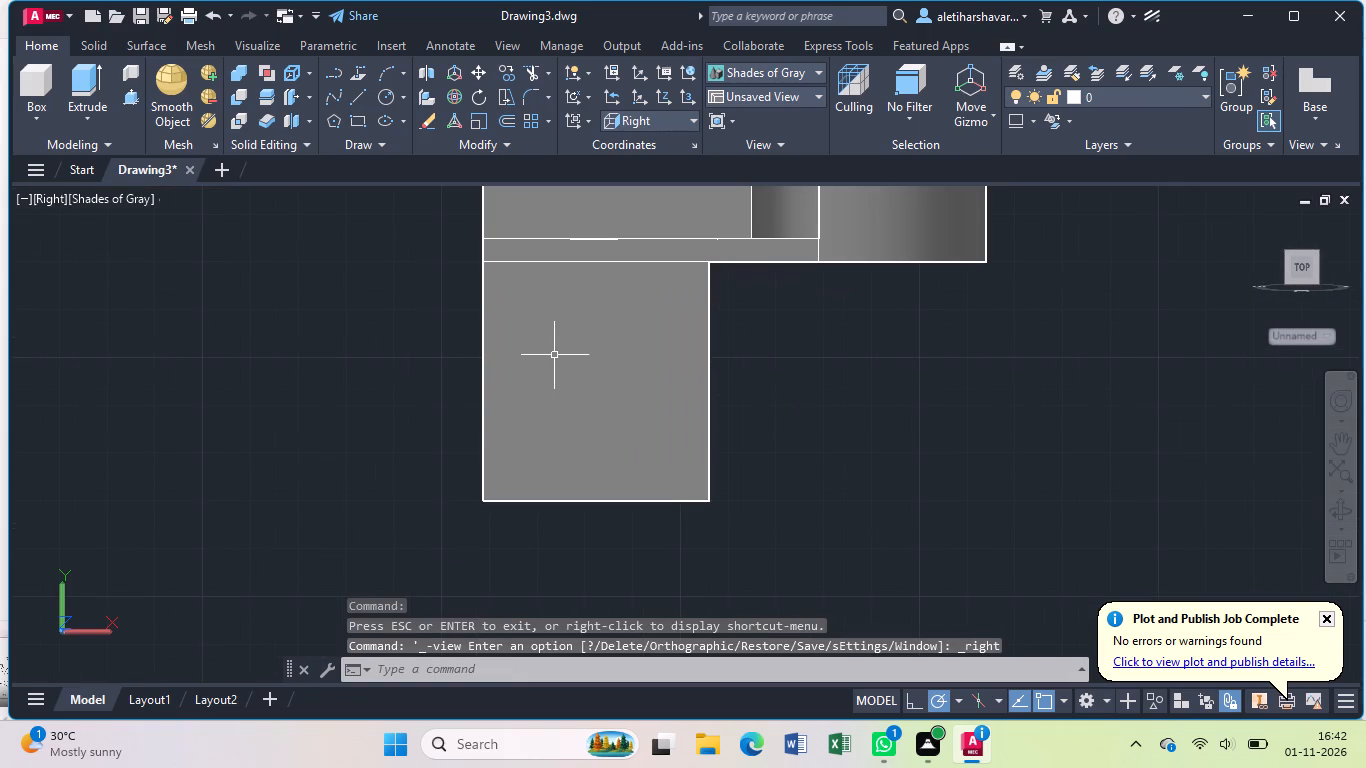
{"action": "key", "text": "l"}
{"action": "key", "text": "Return"}
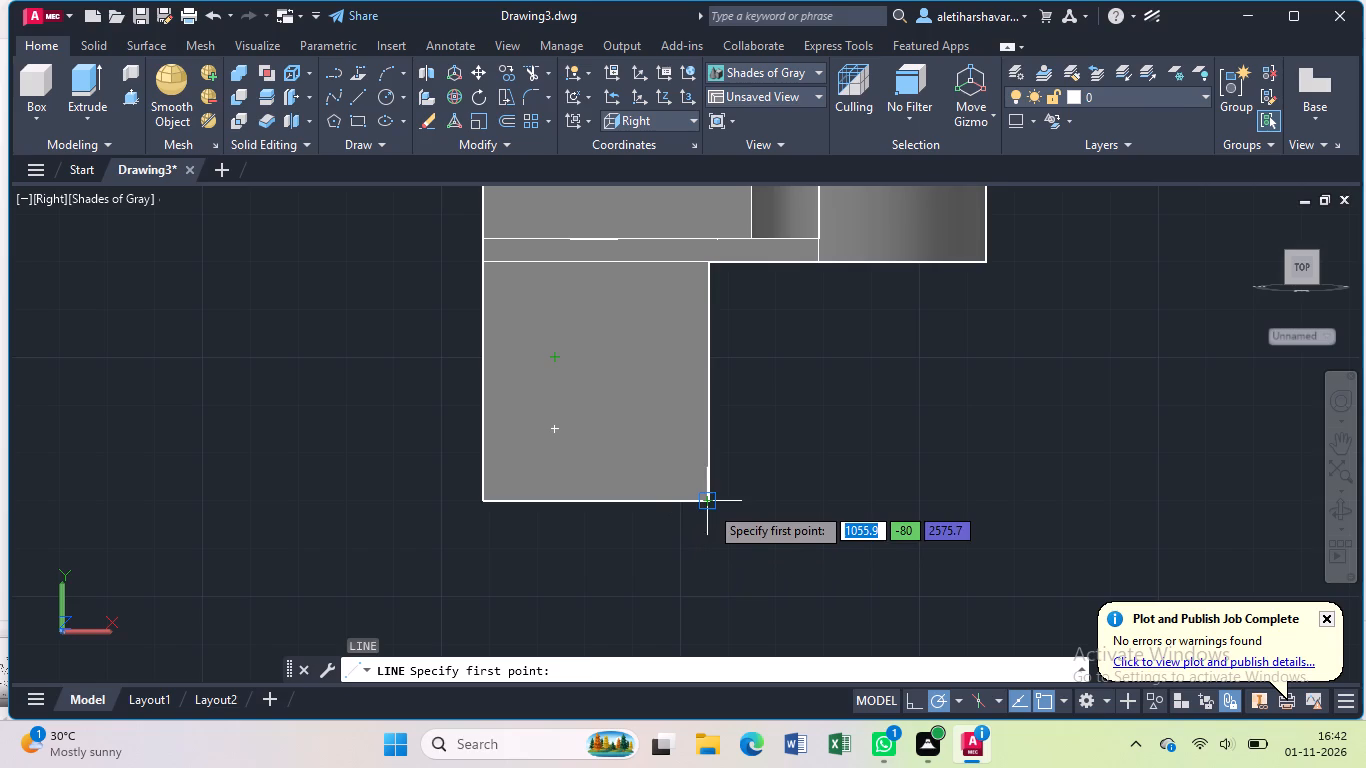
{"action": "left_click", "coordinate": [709, 505]}
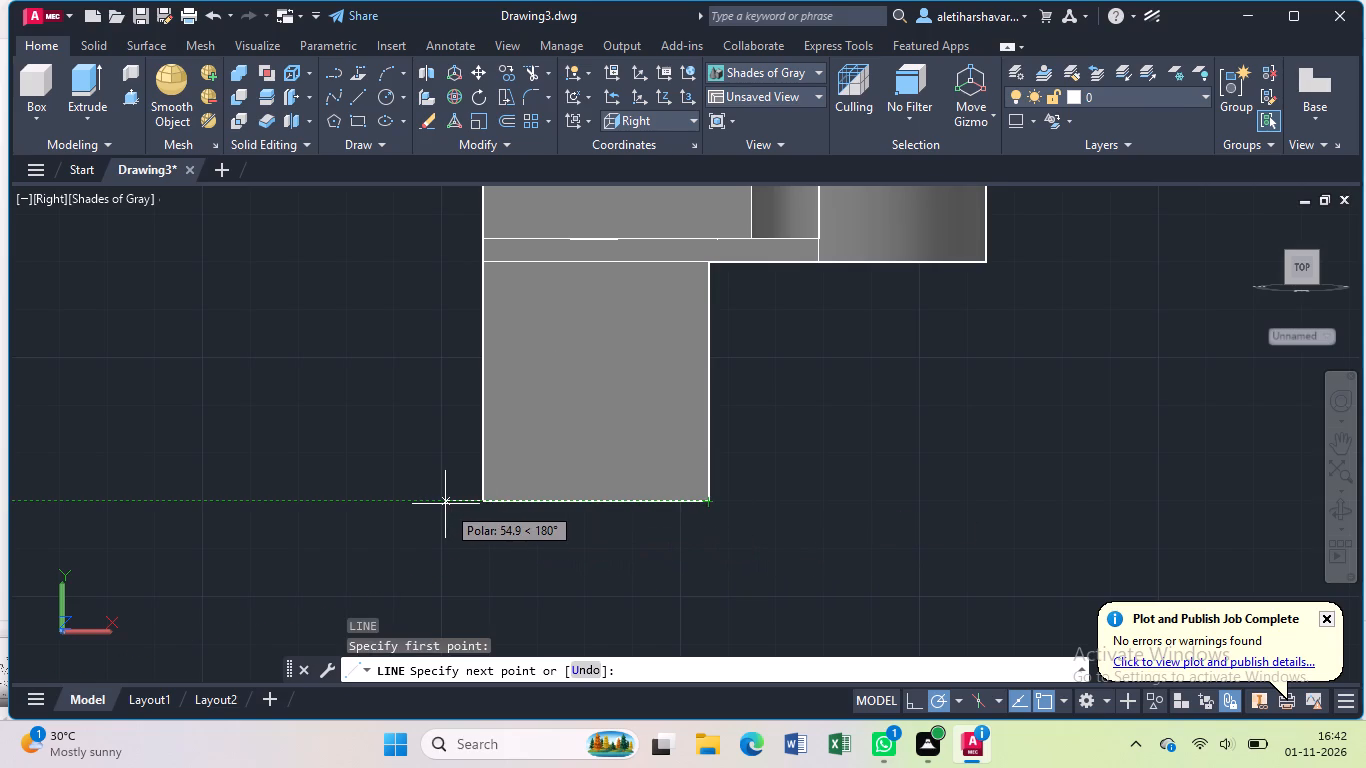
{"action": "key", "text": "1"}
{"action": "key", "text": "5"}
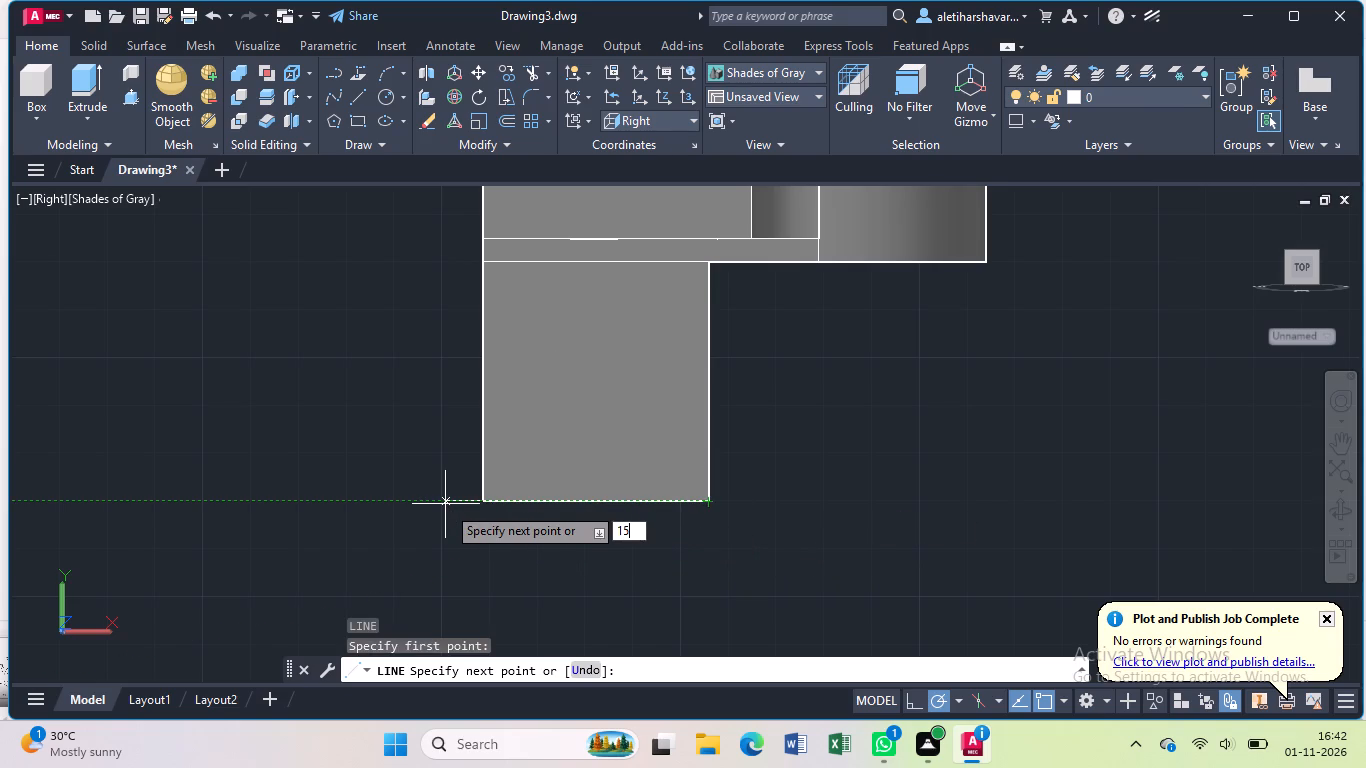
{"action": "key", "text": "Return"}
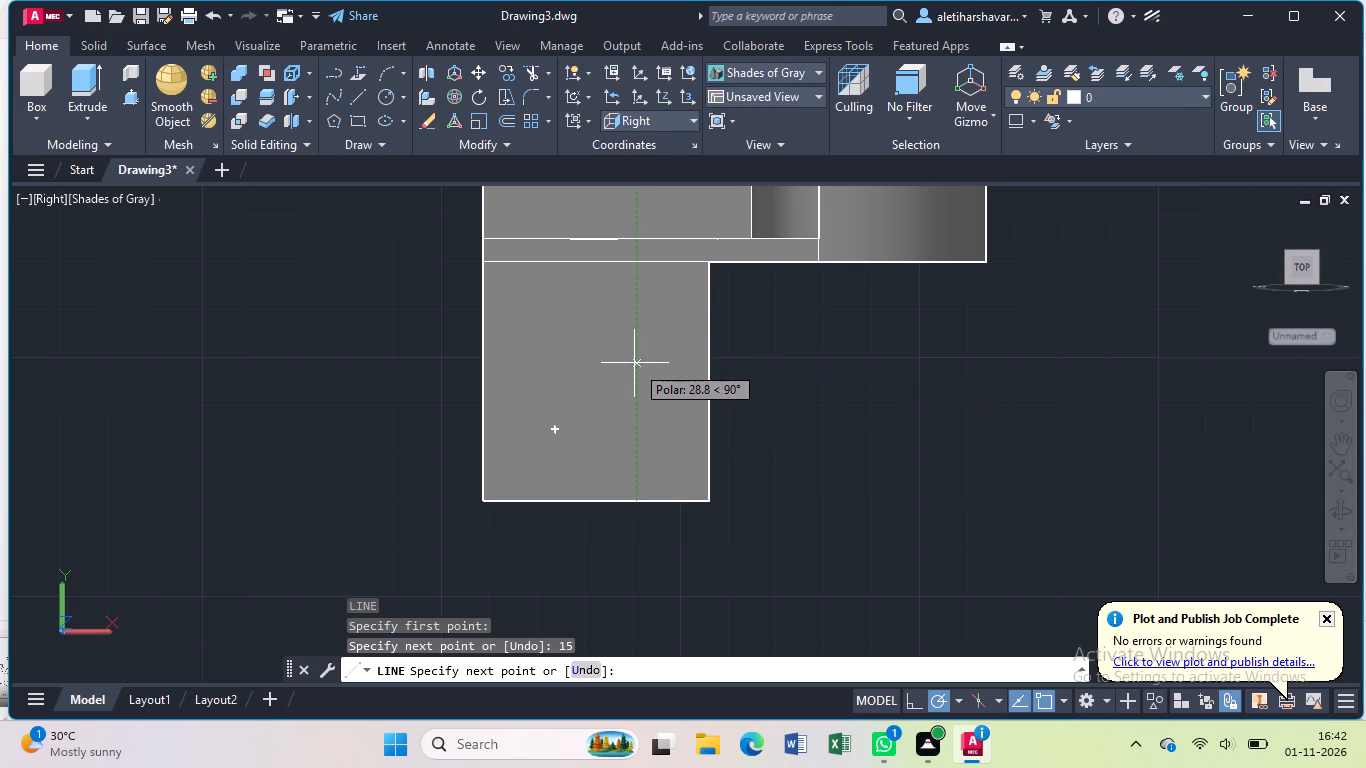
{"action": "key", "text": "1"}
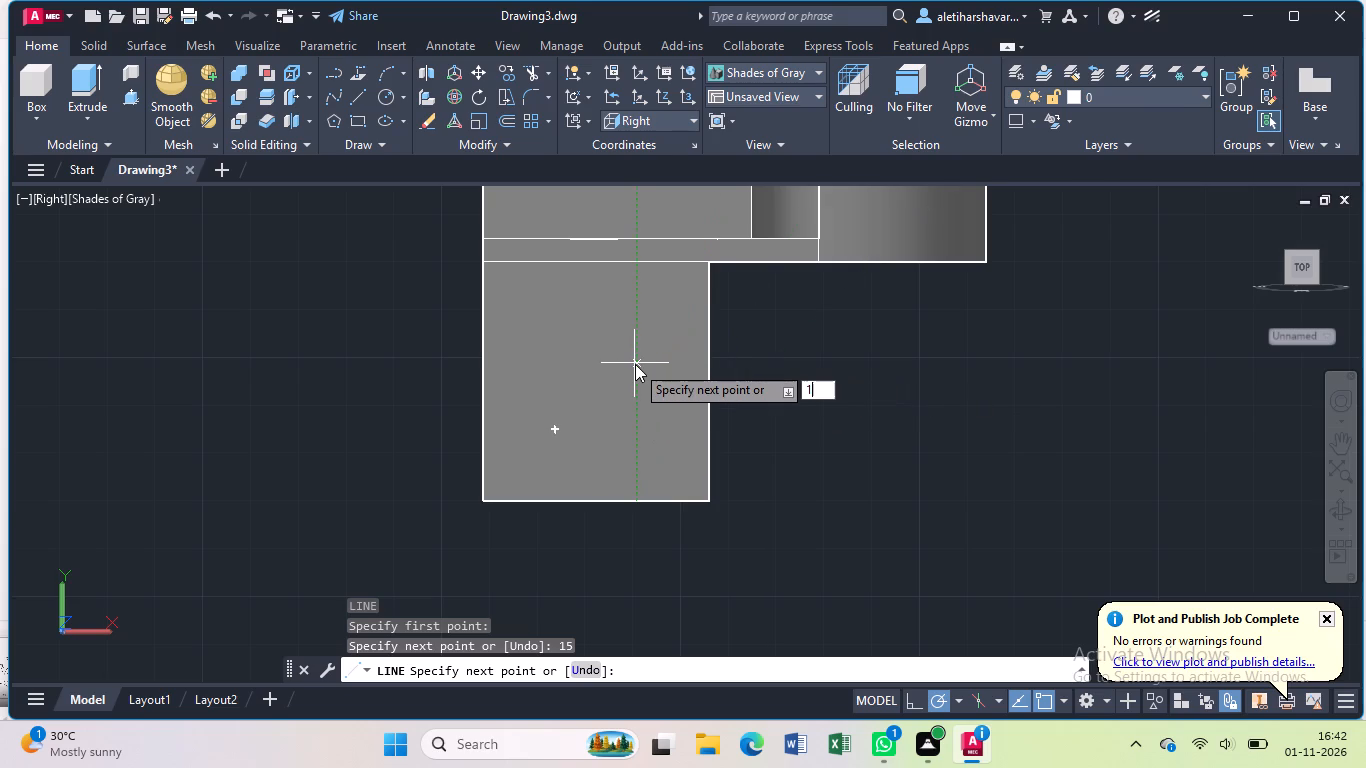
{"action": "key", "text": "5"}
{"action": "key", "text": "Return"}
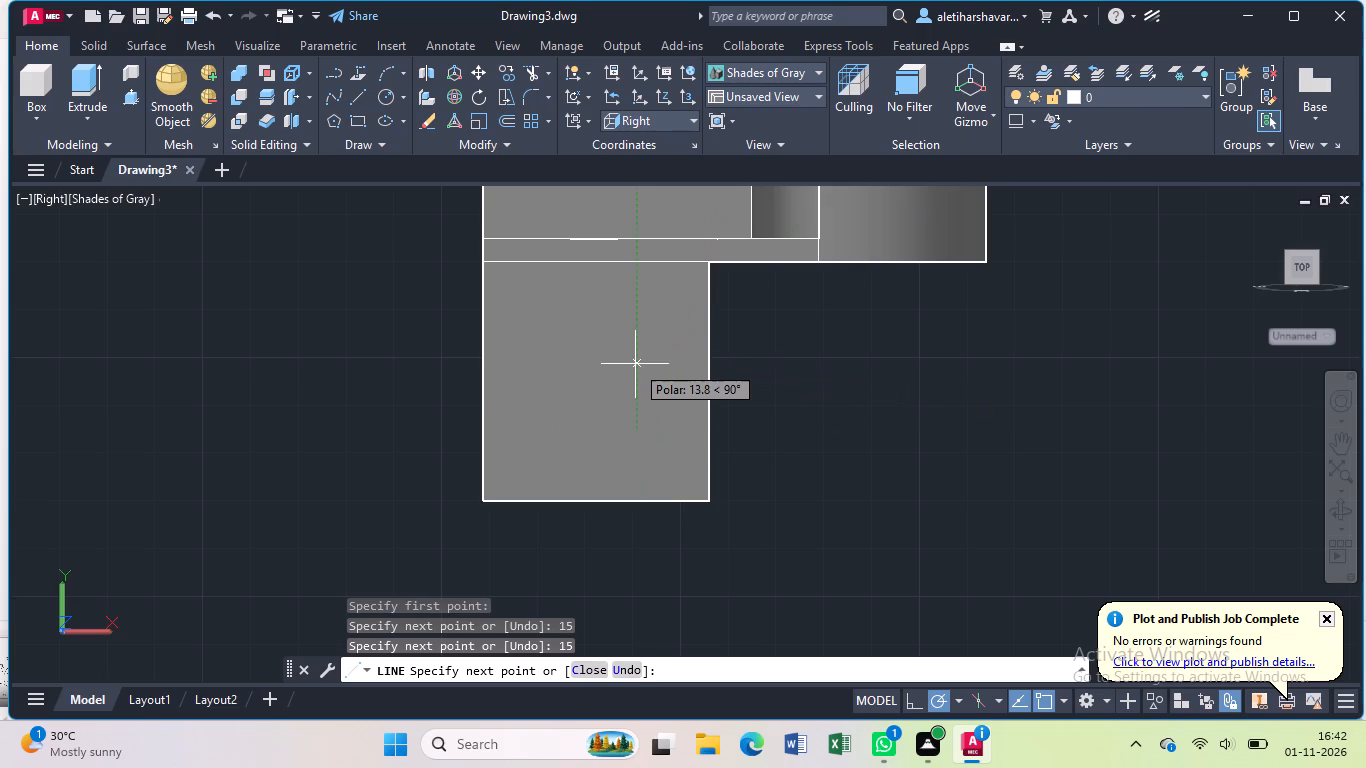
{"action": "key", "text": "Escape"}
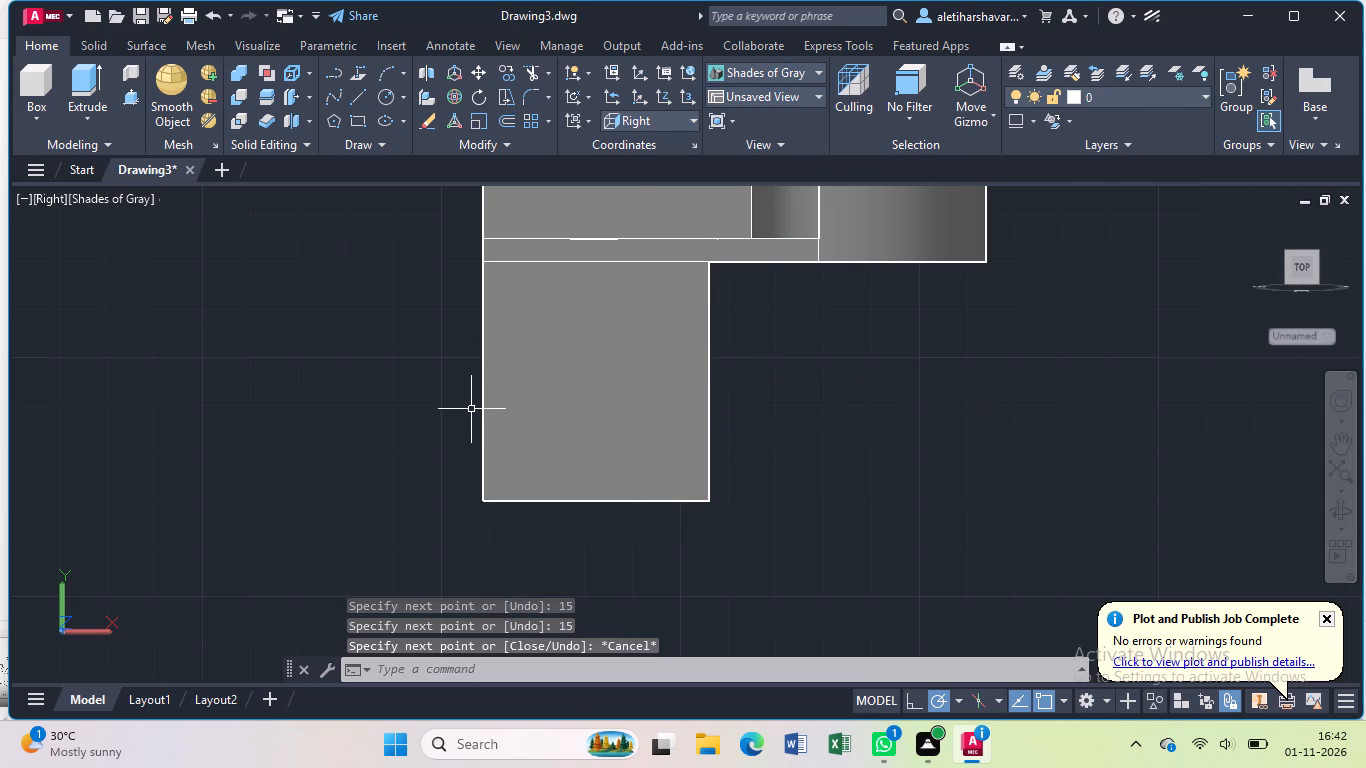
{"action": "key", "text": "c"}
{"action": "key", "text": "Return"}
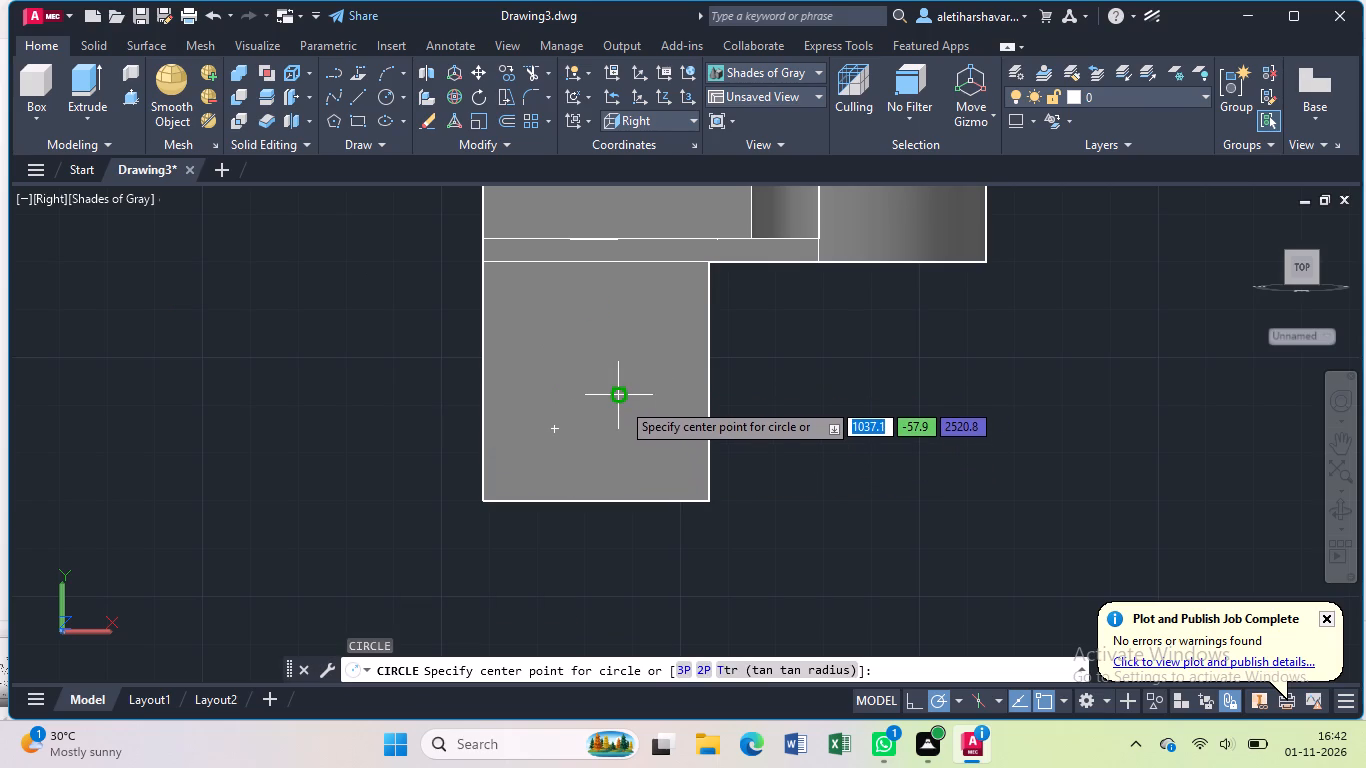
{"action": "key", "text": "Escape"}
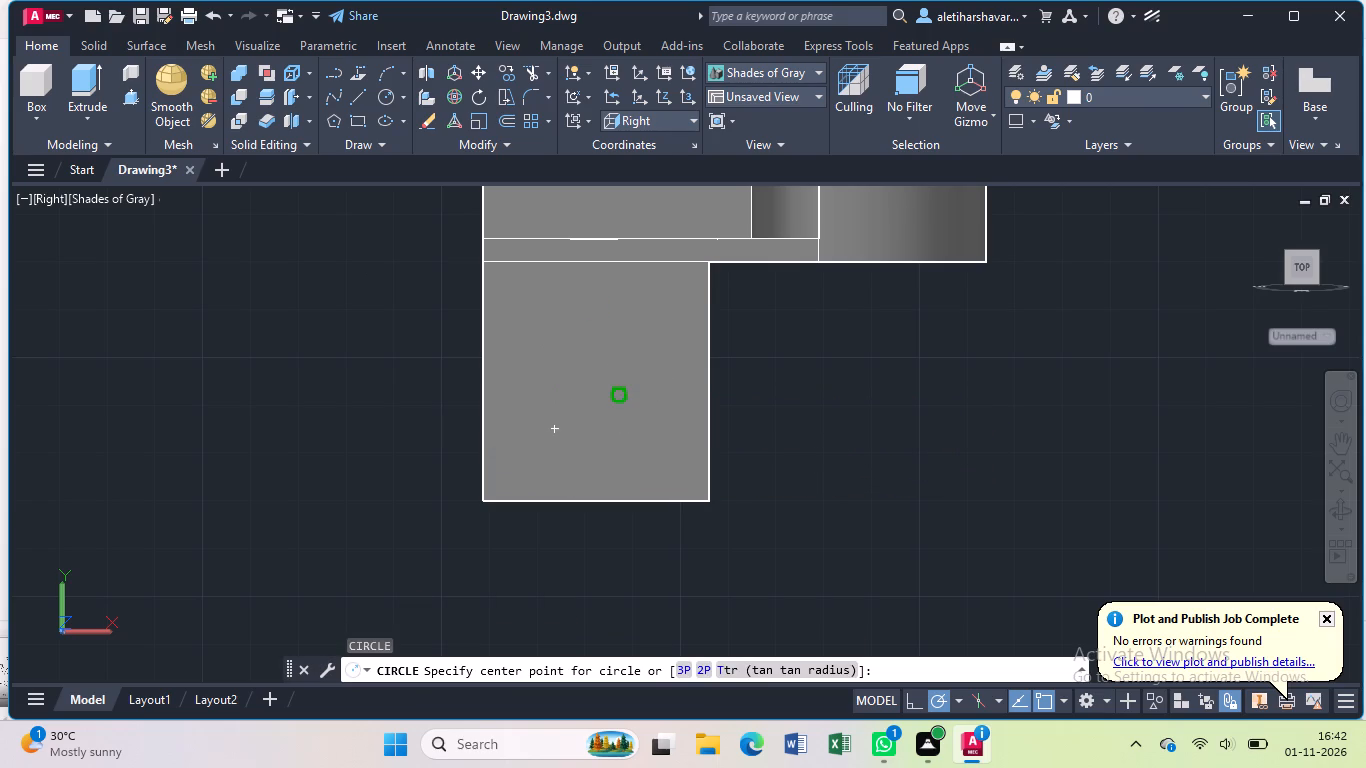
Draw a circle of radius 15 mm on the rectangular leg's side face, centred on the upper end of the short vertical line.
{"action": "left_click", "coordinate": [1336, 503]}
{"action": "left_click_drag", "start_coordinate": [1164, 474], "coordinate": [914, 502]}
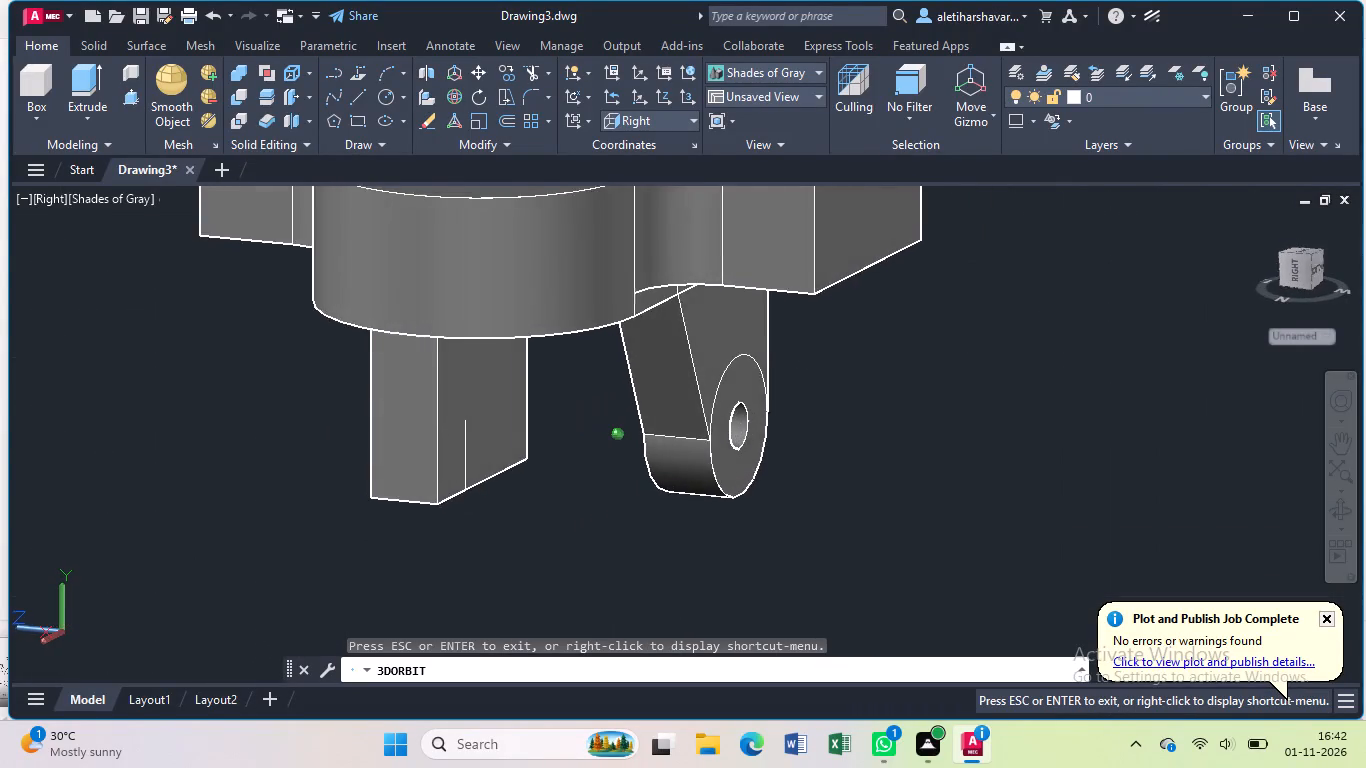
{"action": "left_click_drag", "start_coordinate": [914, 502], "coordinate": [867, 491]}
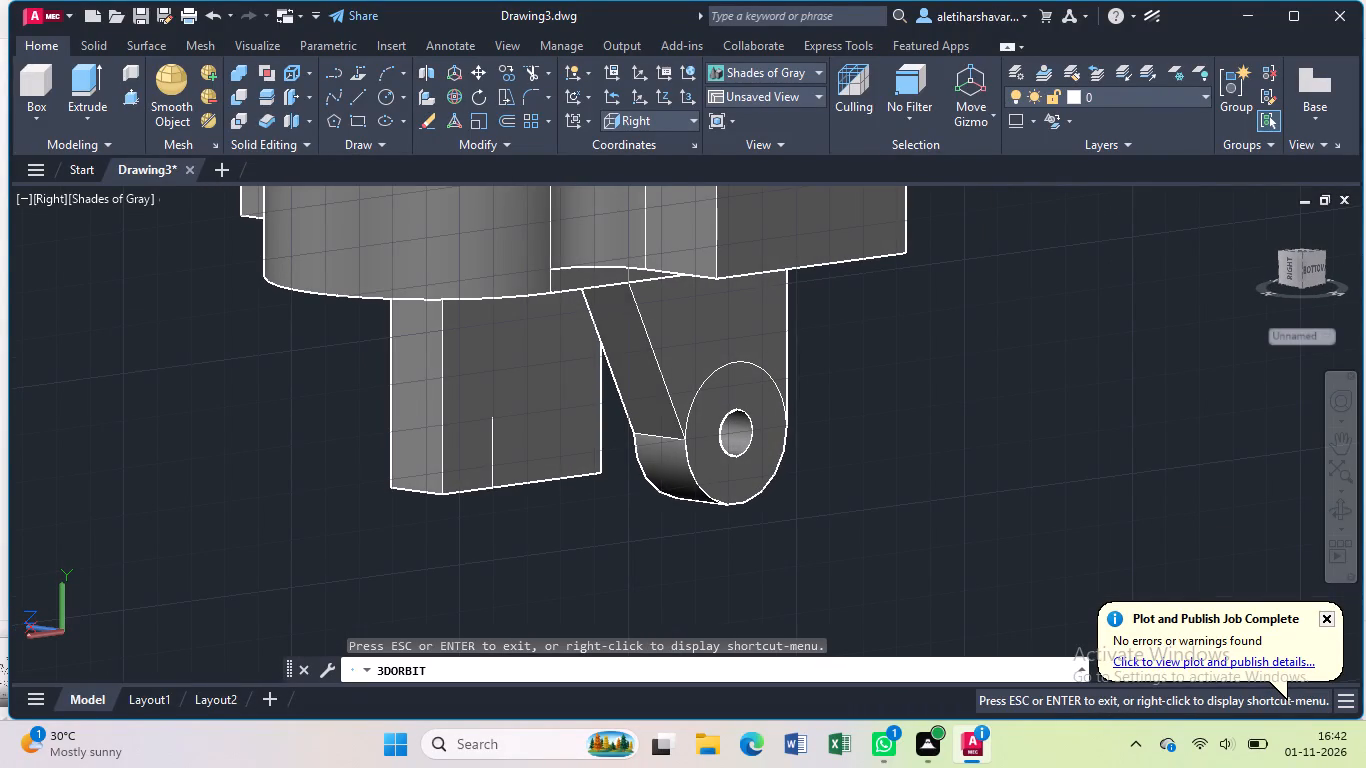
{"action": "key", "text": "c"}
{"action": "key", "text": "Return"}
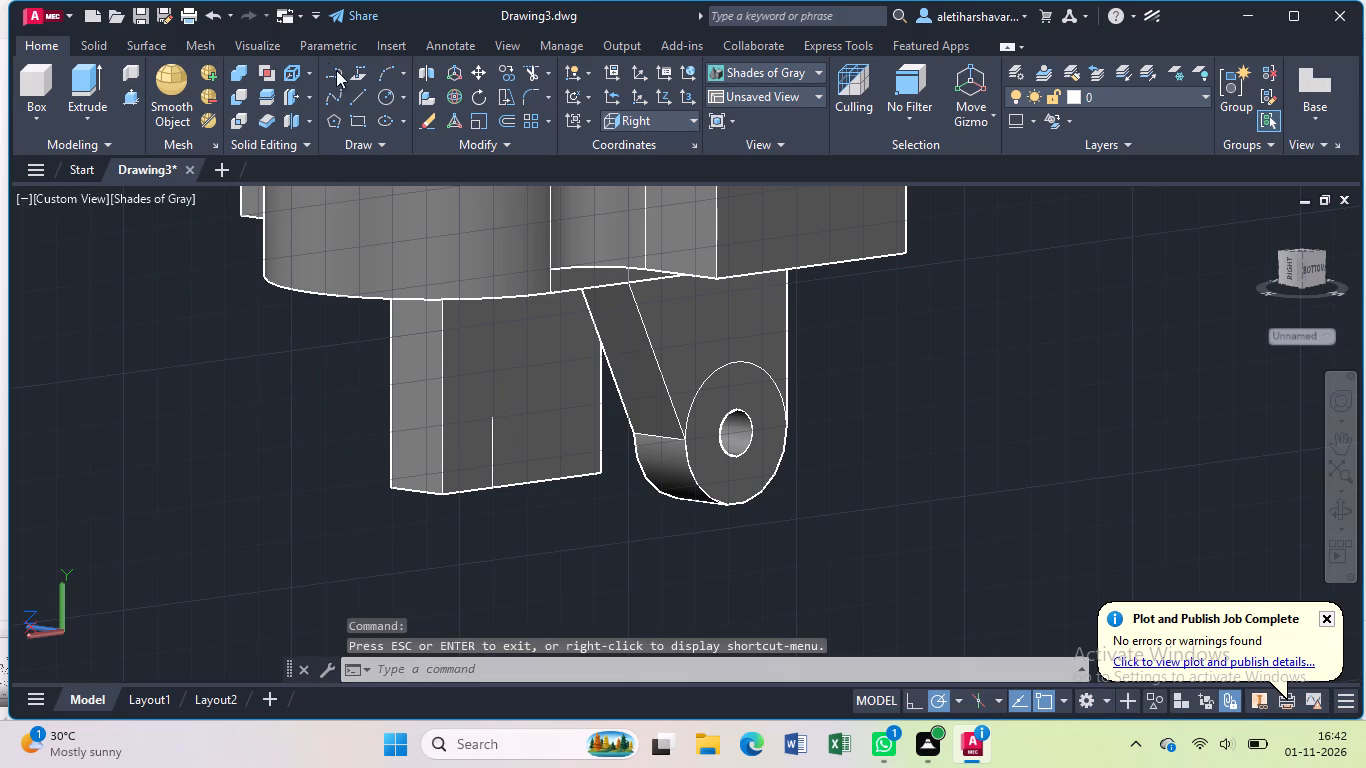
{"action": "left_click_drag", "start_coordinate": [378, 94], "coordinate": [393, 107]}
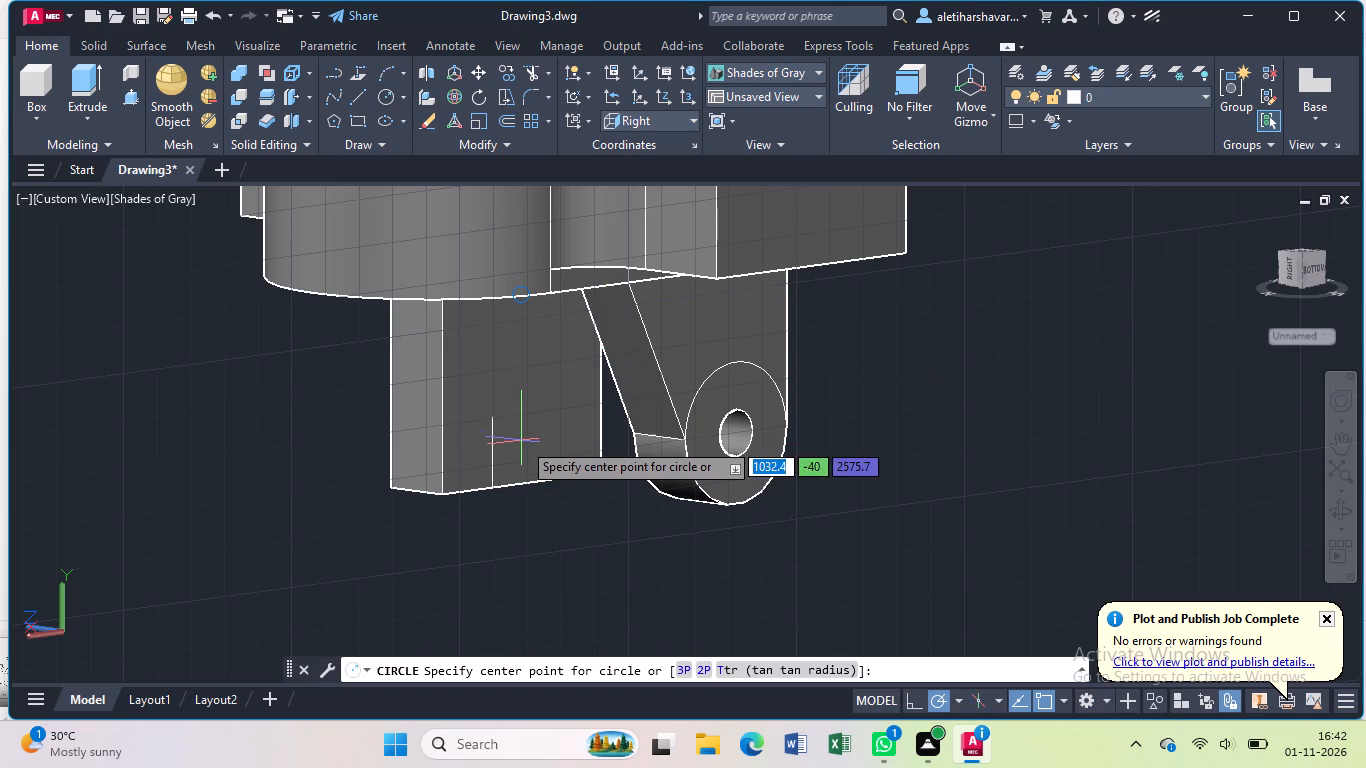
{"action": "left_click", "coordinate": [495, 421]}
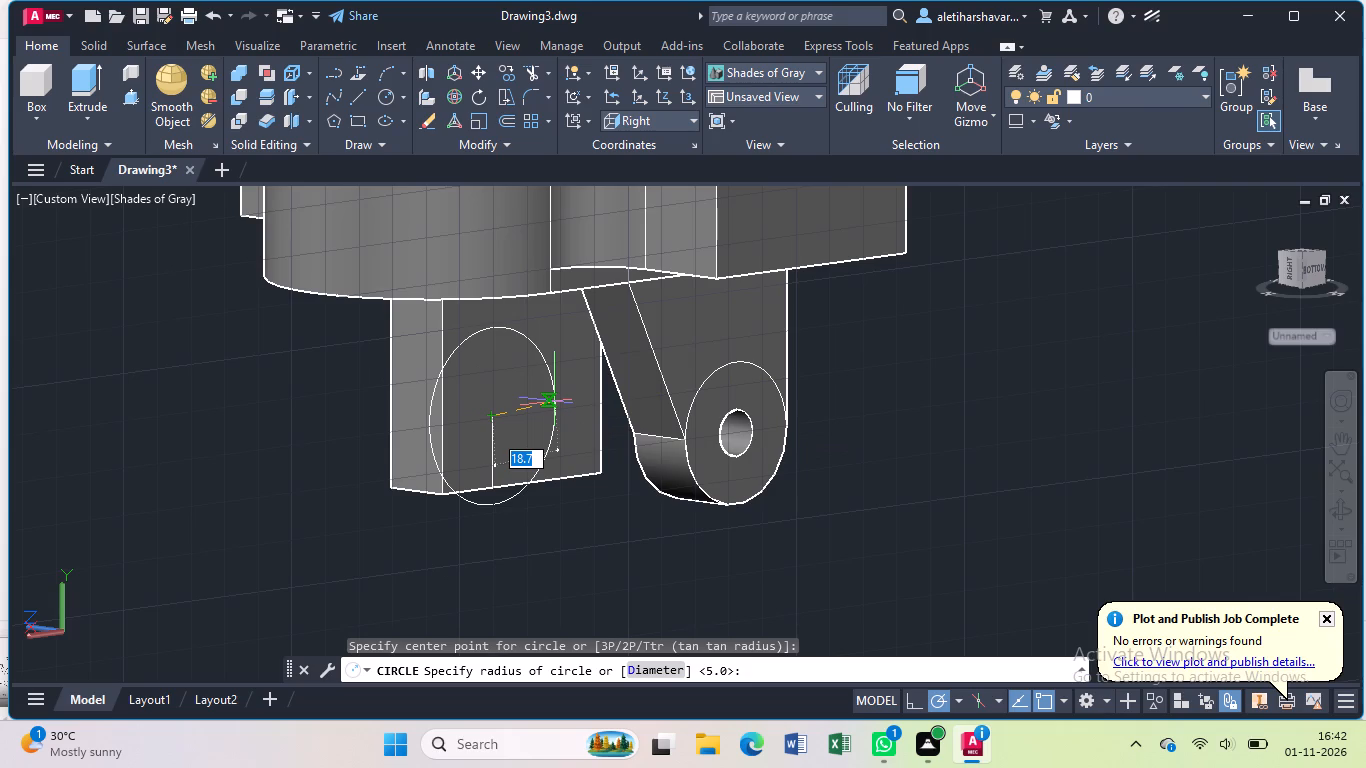
{"action": "type", "text": "15"}
{"action": "key", "text": "Return"}
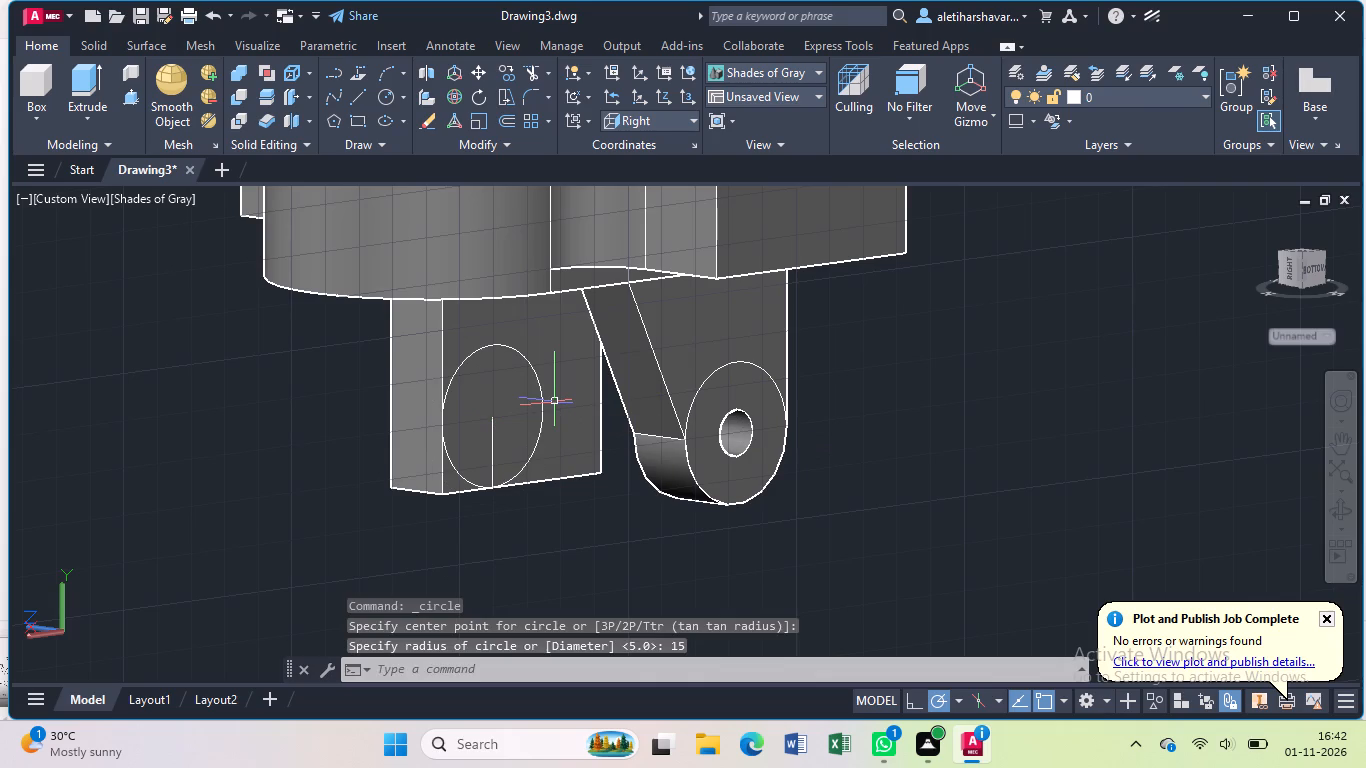
Draw a concentric circle of radius 5 mm at the centre of the 15 mm radius circle.
{"action": "key", "text": "c"}
{"action": "key", "text": "Return"}
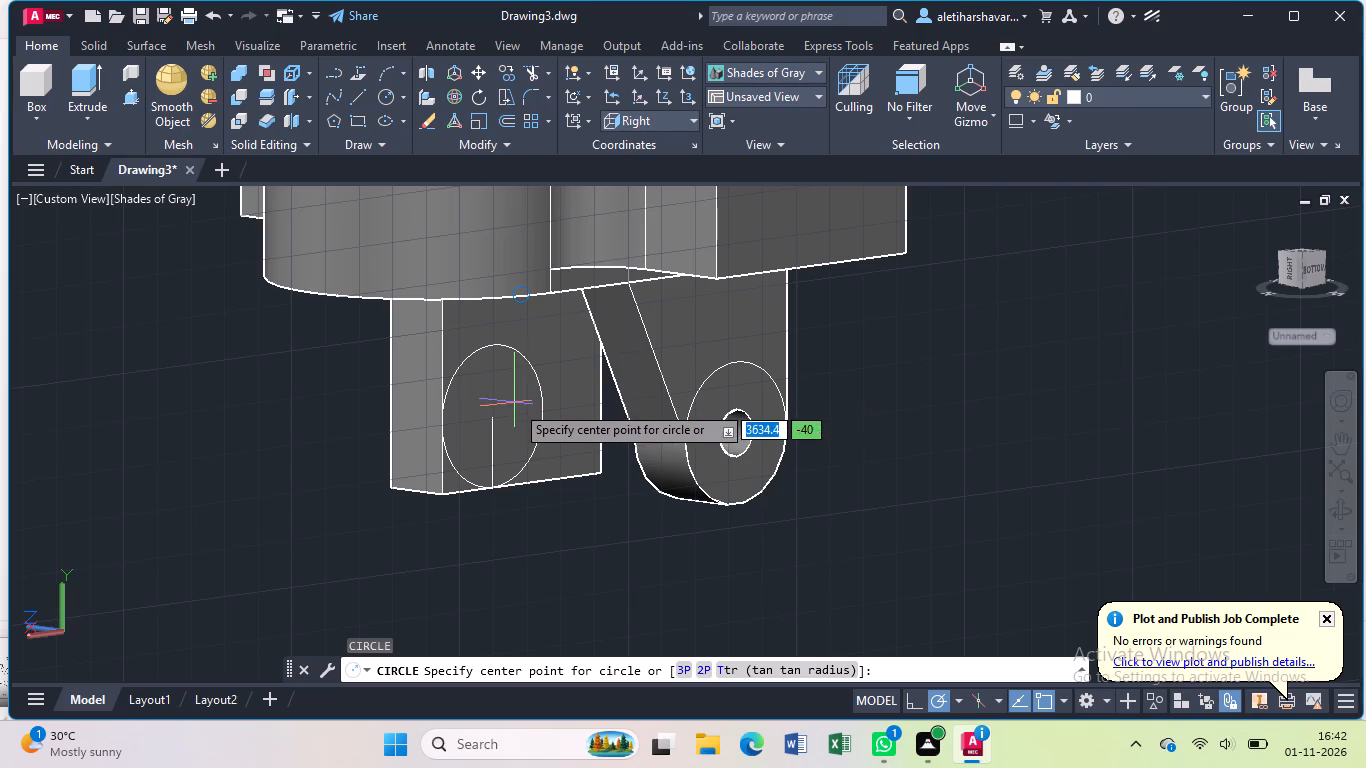
{"action": "left_click", "coordinate": [486, 423]}
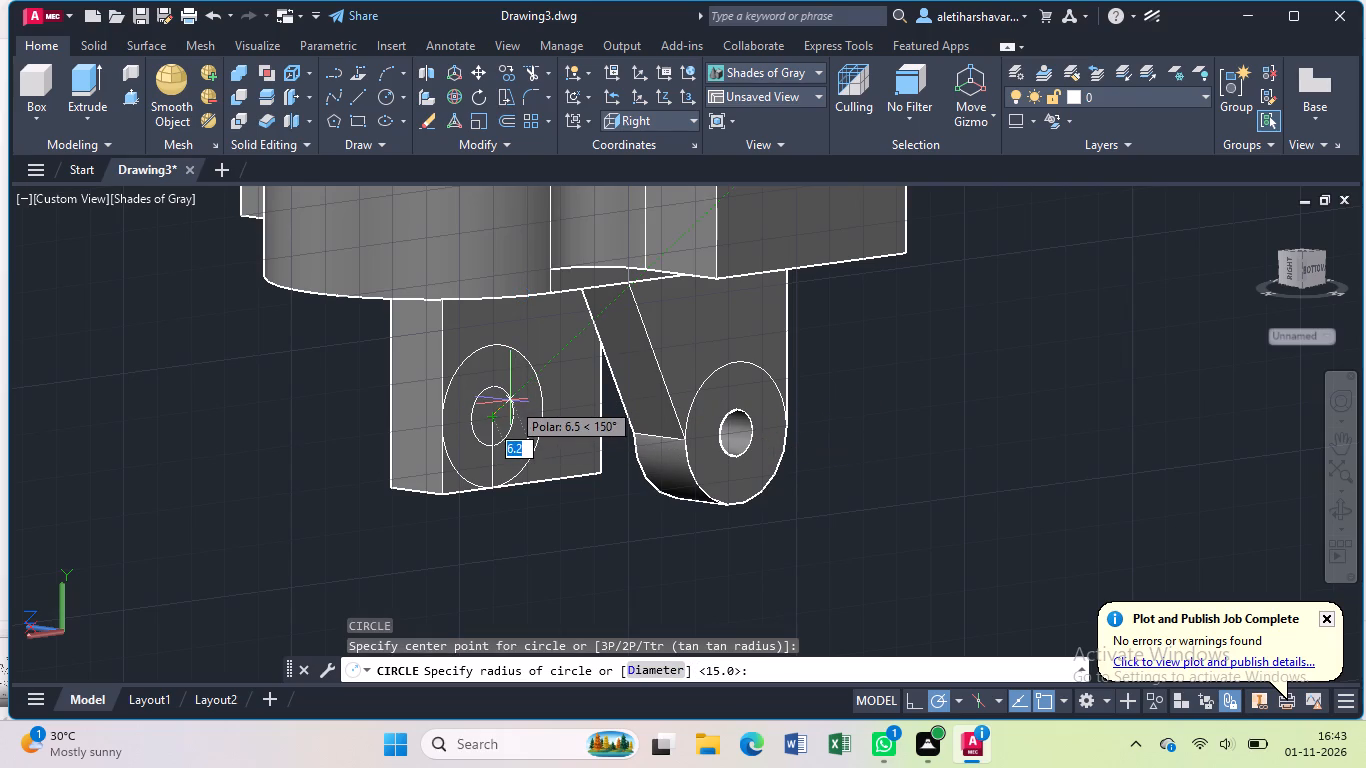
{"action": "key", "text": "5"}
{"action": "key", "text": "Return"}
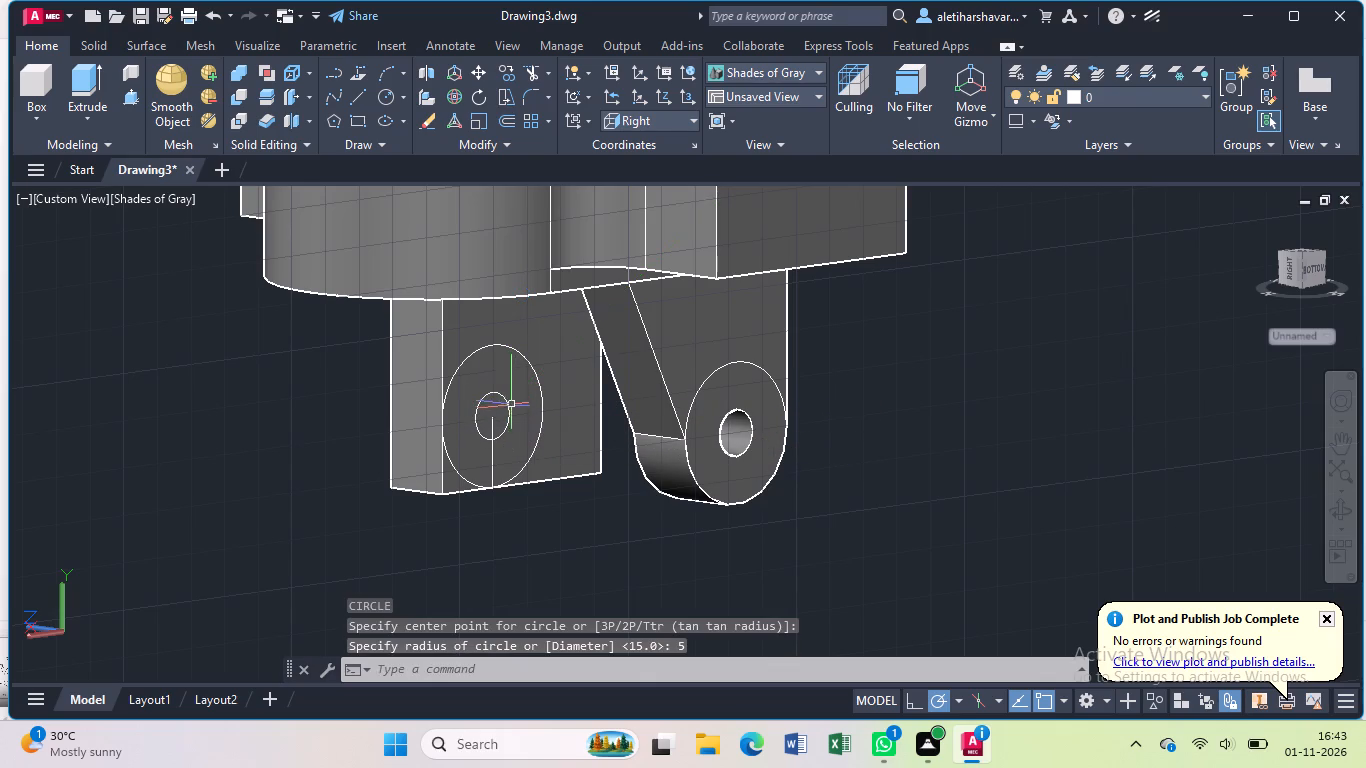
Draw a line triangle from the 15 mm circle's side quadrant to the leg's top inner corner, about 36 mm down the edge, and back.
{"action": "scroll", "coordinate": [612, 416], "scroll_direction": "up", "scroll_amount": 1}
{"action": "middle_click_drag", "start_coordinate": [613, 430], "coordinate": [614, 431]}
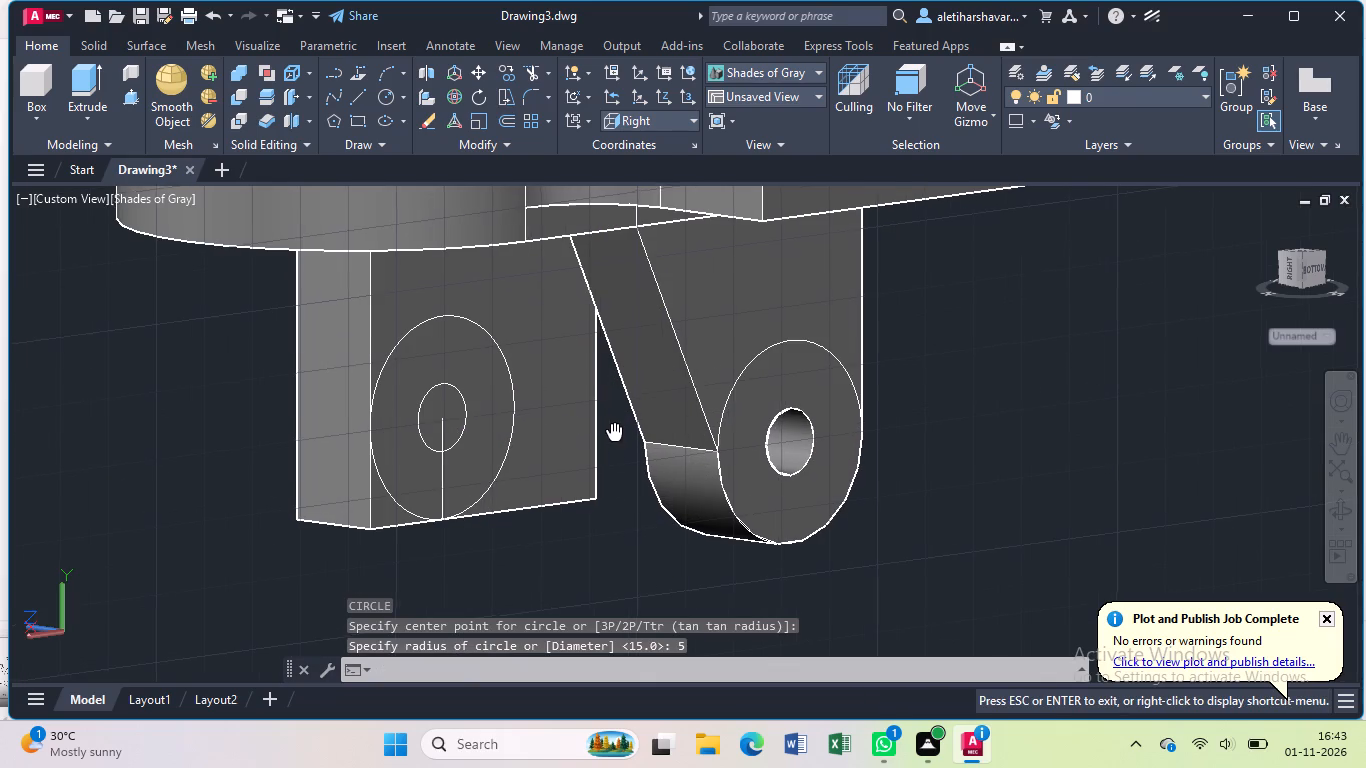
{"action": "middle_click_drag", "start_coordinate": [614, 431], "coordinate": [638, 438]}
{"action": "left_click", "coordinate": [1333, 508]}
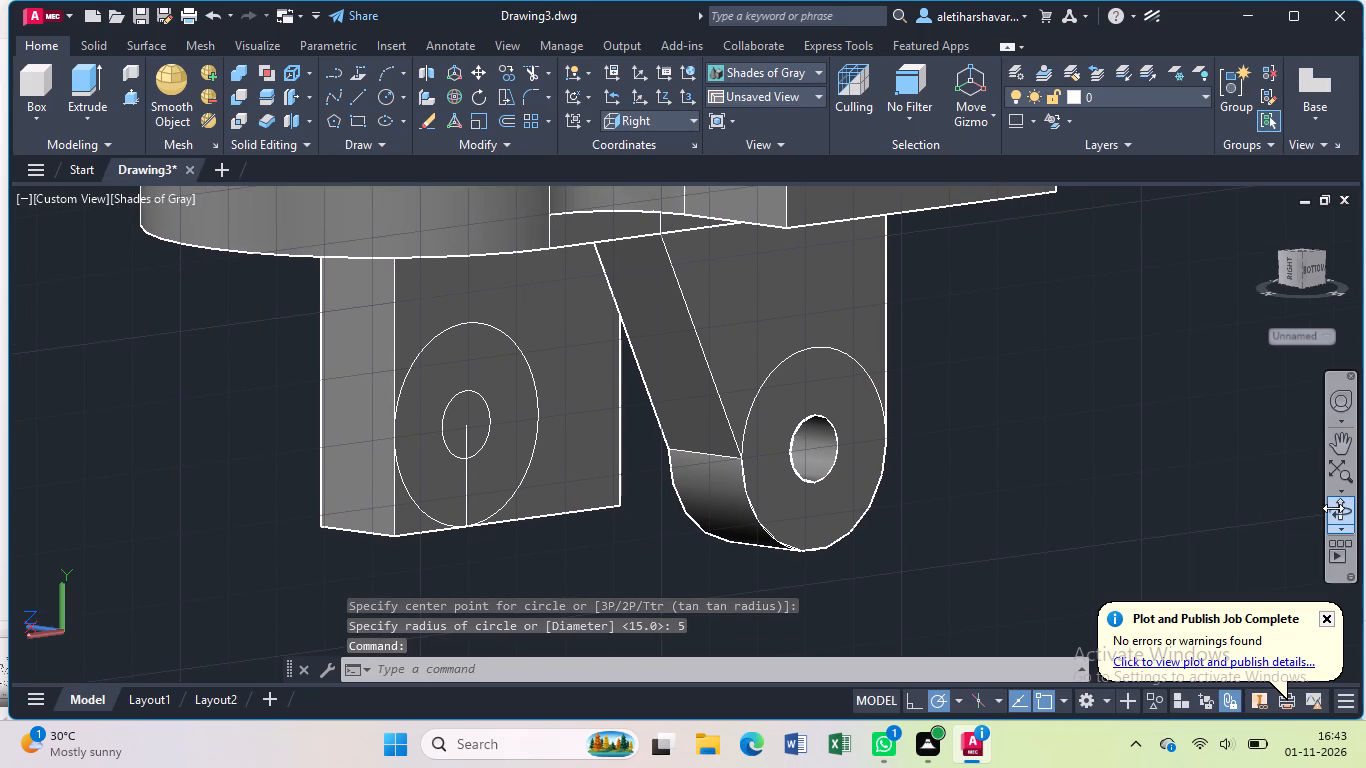
{"action": "left_click_drag", "start_coordinate": [884, 471], "coordinate": [897, 453]}
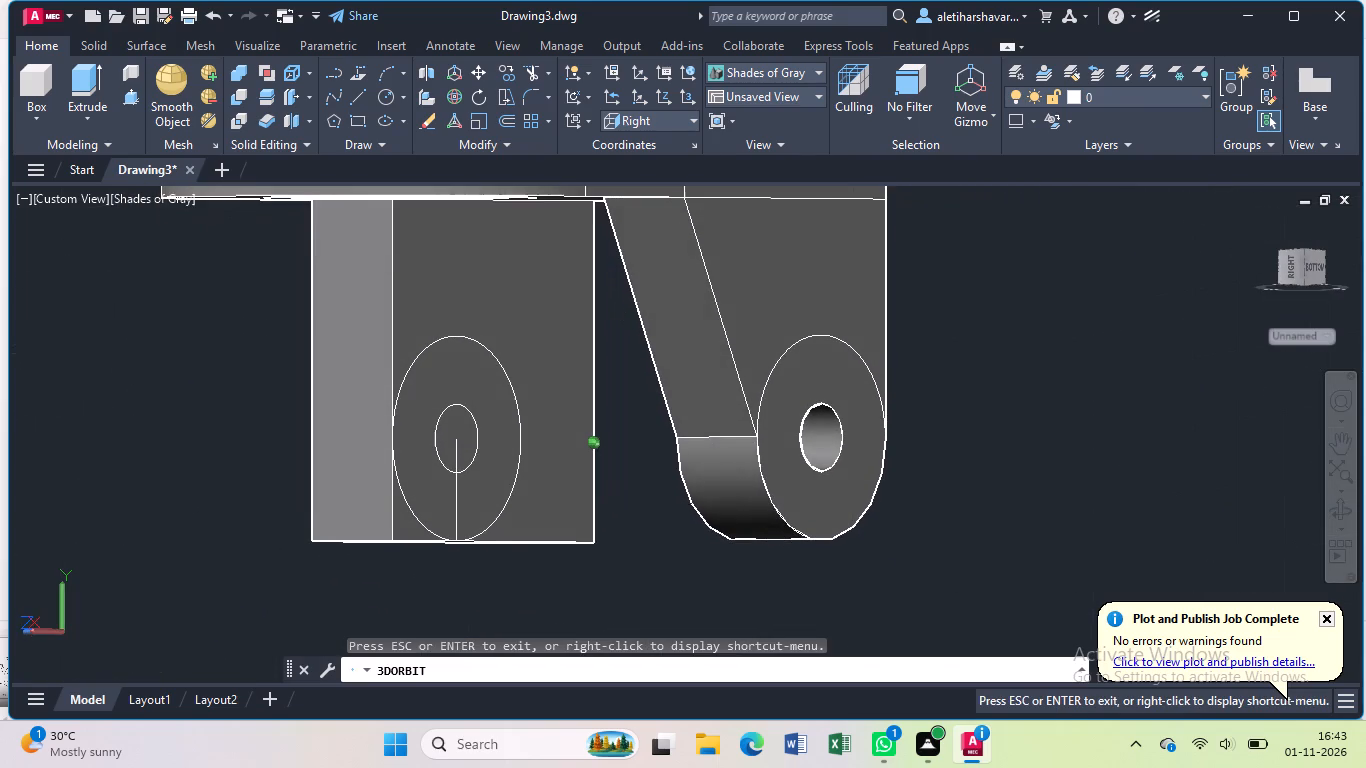
{"action": "left_click_drag", "start_coordinate": [897, 453], "coordinate": [894, 441]}
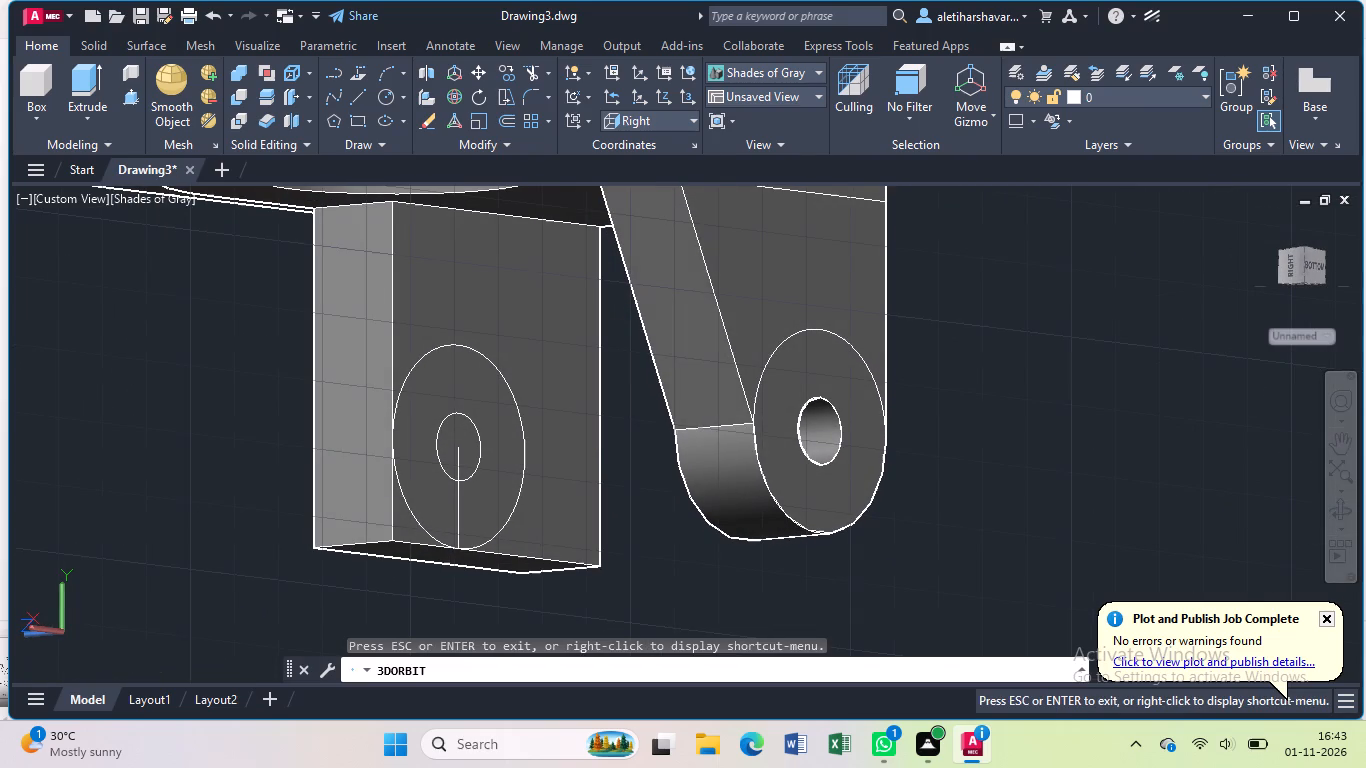
{"action": "key", "text": "Escape"}
{"action": "key", "text": "l"}
{"action": "key", "text": "Return"}
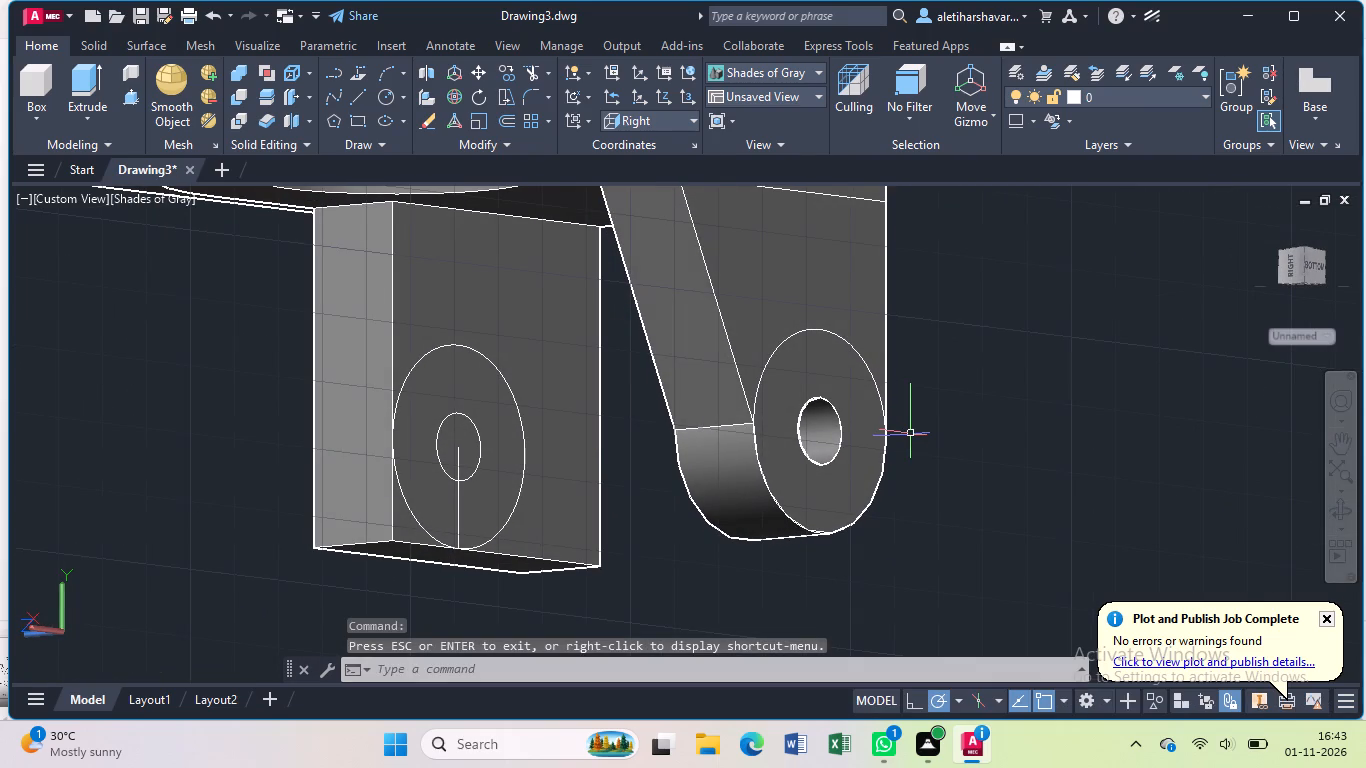
{"action": "left_click", "coordinate": [525, 455]}
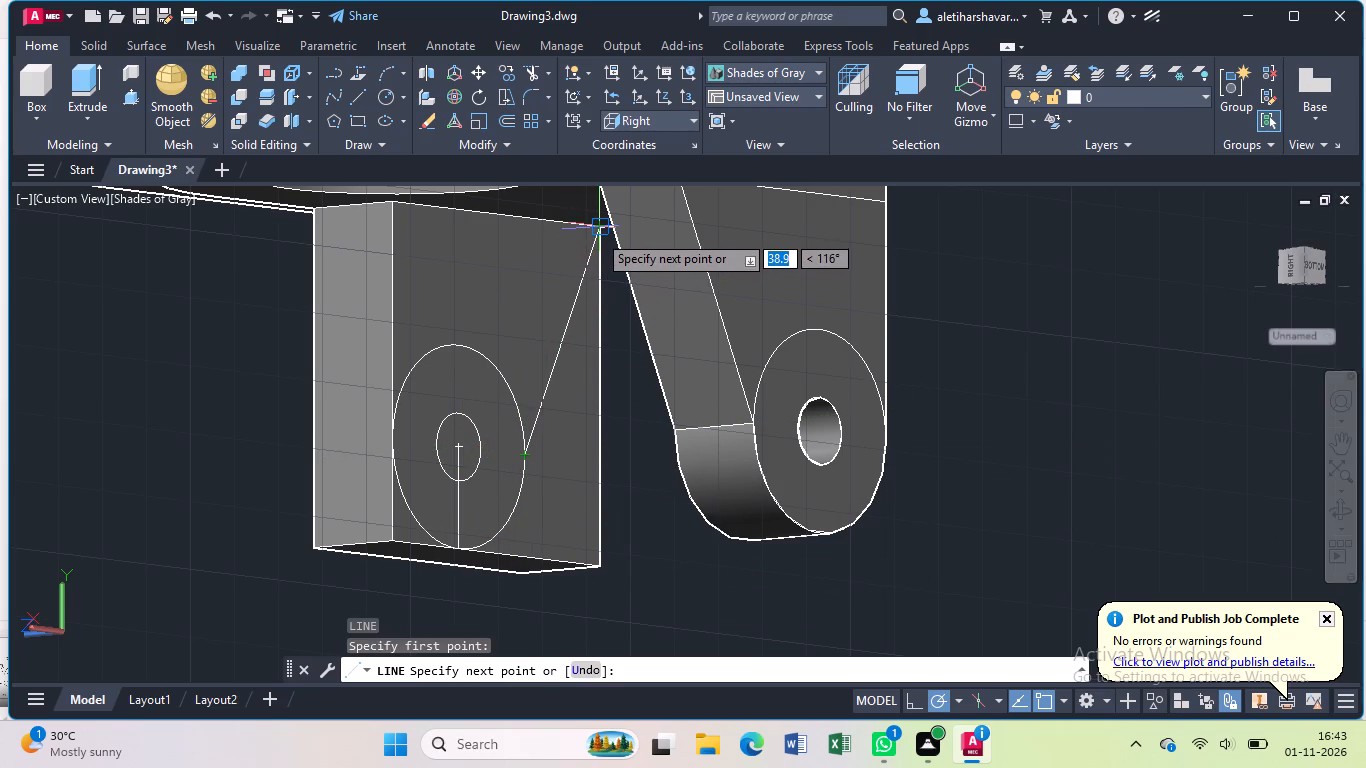
{"action": "left_click", "coordinate": [598, 230]}
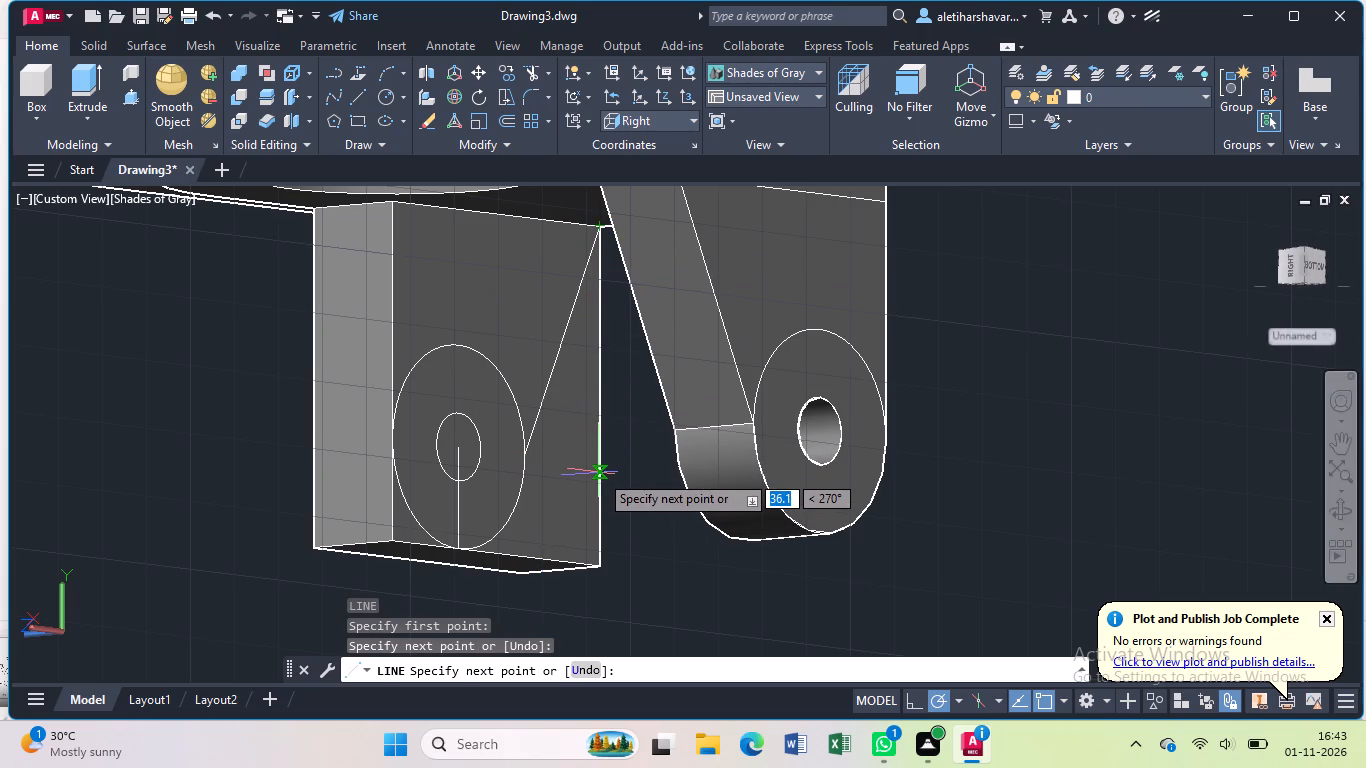
{"action": "left_click", "coordinate": [600, 473]}
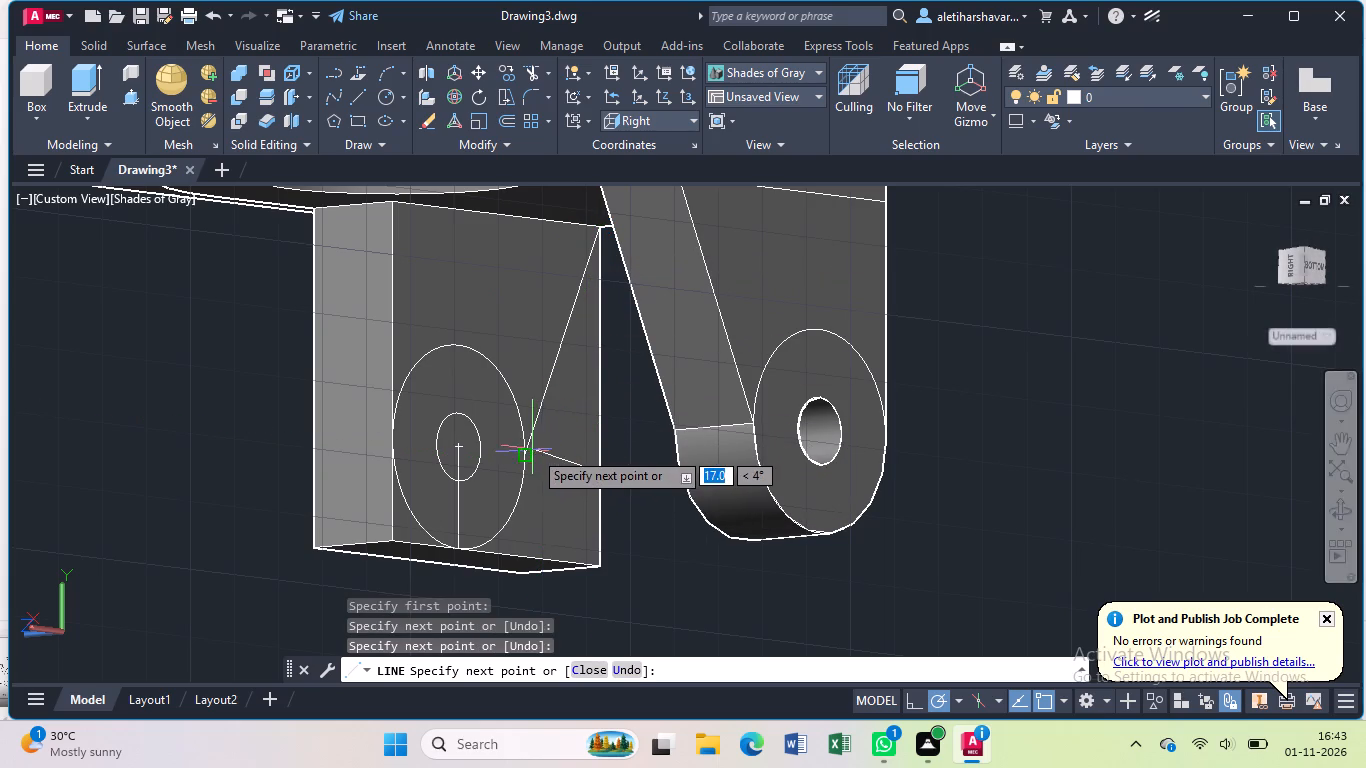
{"action": "left_click", "coordinate": [529, 454]}
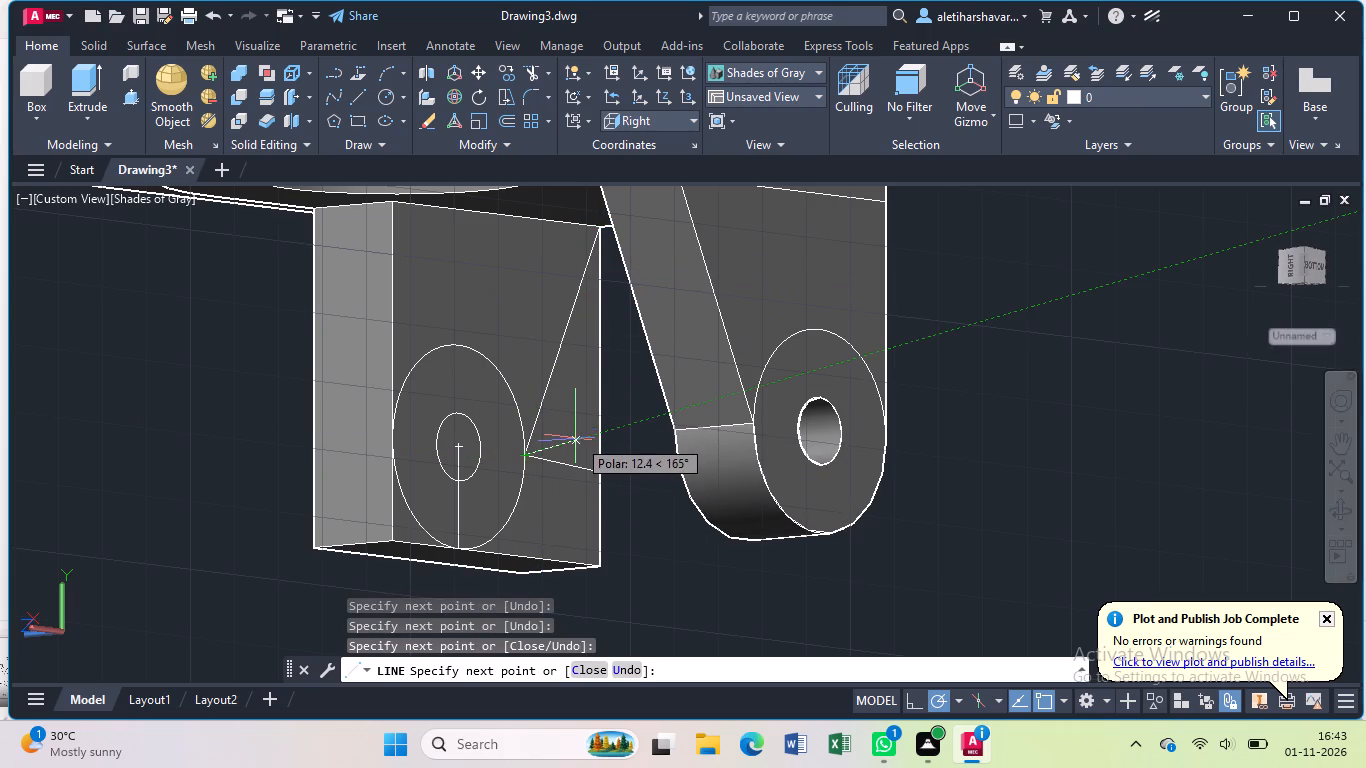
{"action": "key", "text": "Escape"}
Join the sloped line and the short line meeting at the 15 mm circle's quadrant on the leg's side face.
{"action": "left_click_drag", "start_coordinate": [544, 400], "coordinate": [553, 406]}
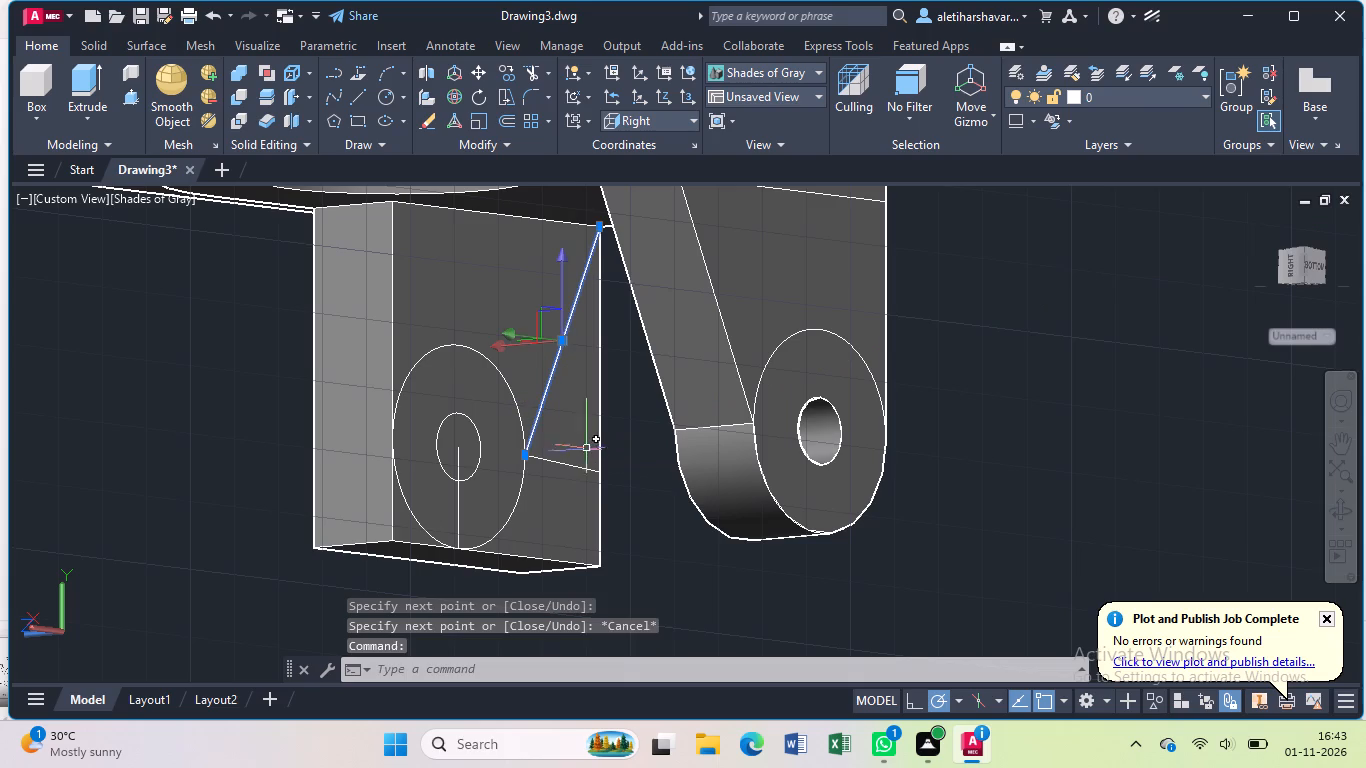
{"action": "left_click", "coordinate": [577, 469]}
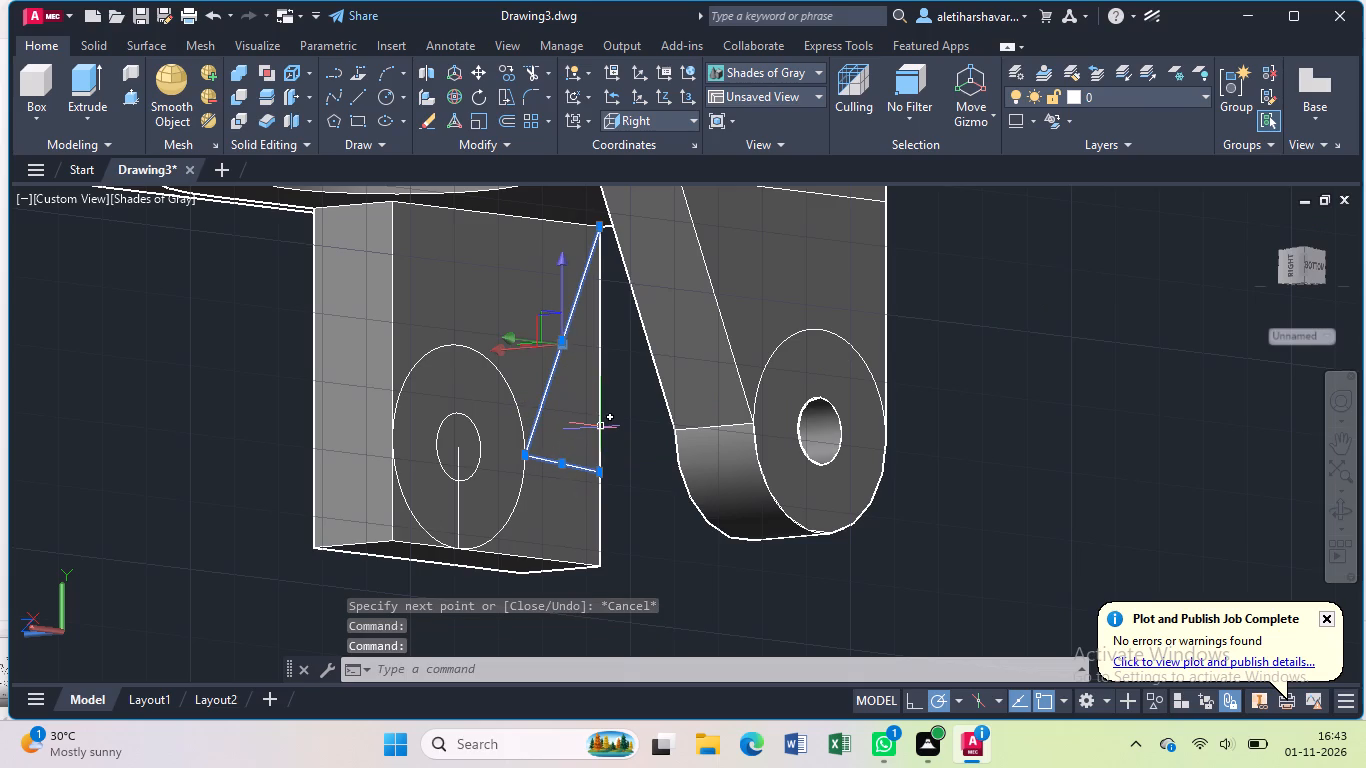
{"action": "left_click", "coordinate": [601, 427]}
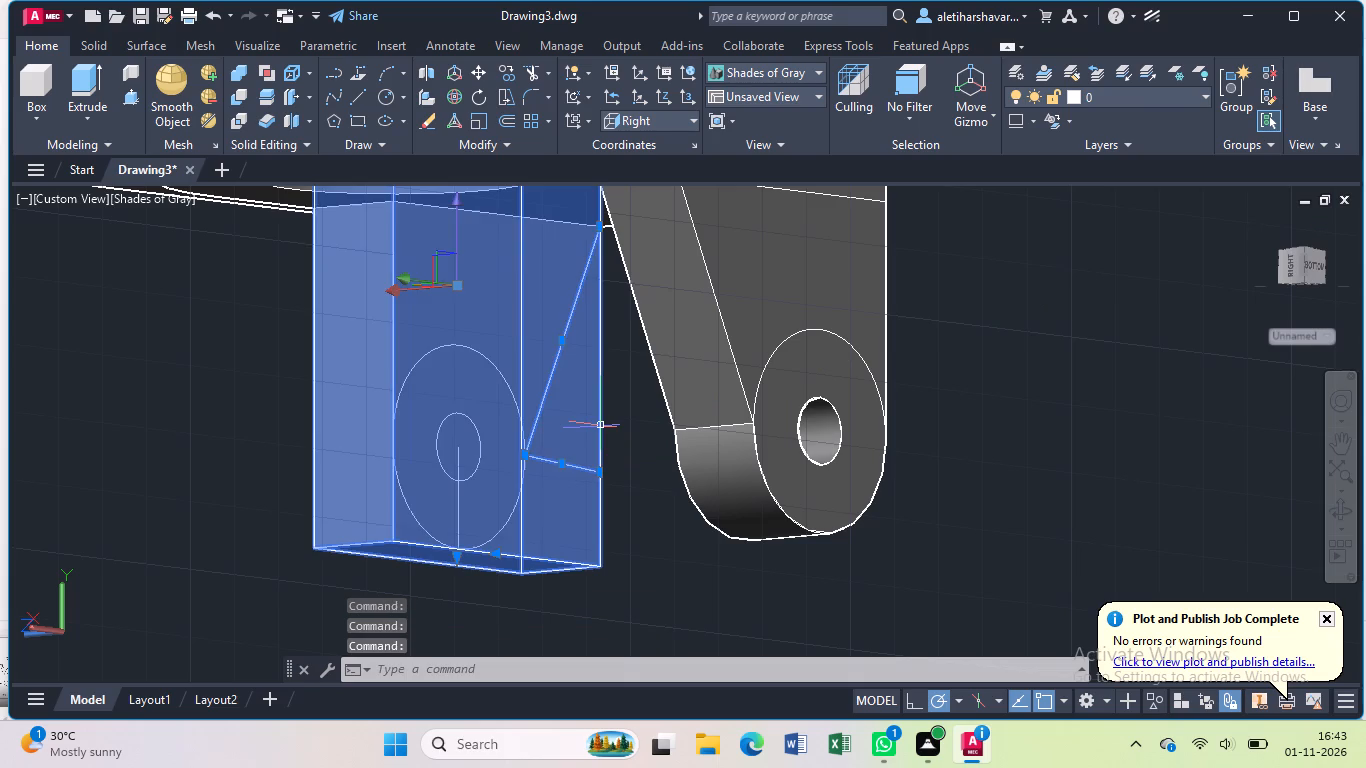
{"action": "key", "text": "j"}
{"action": "key", "text": "Return"}
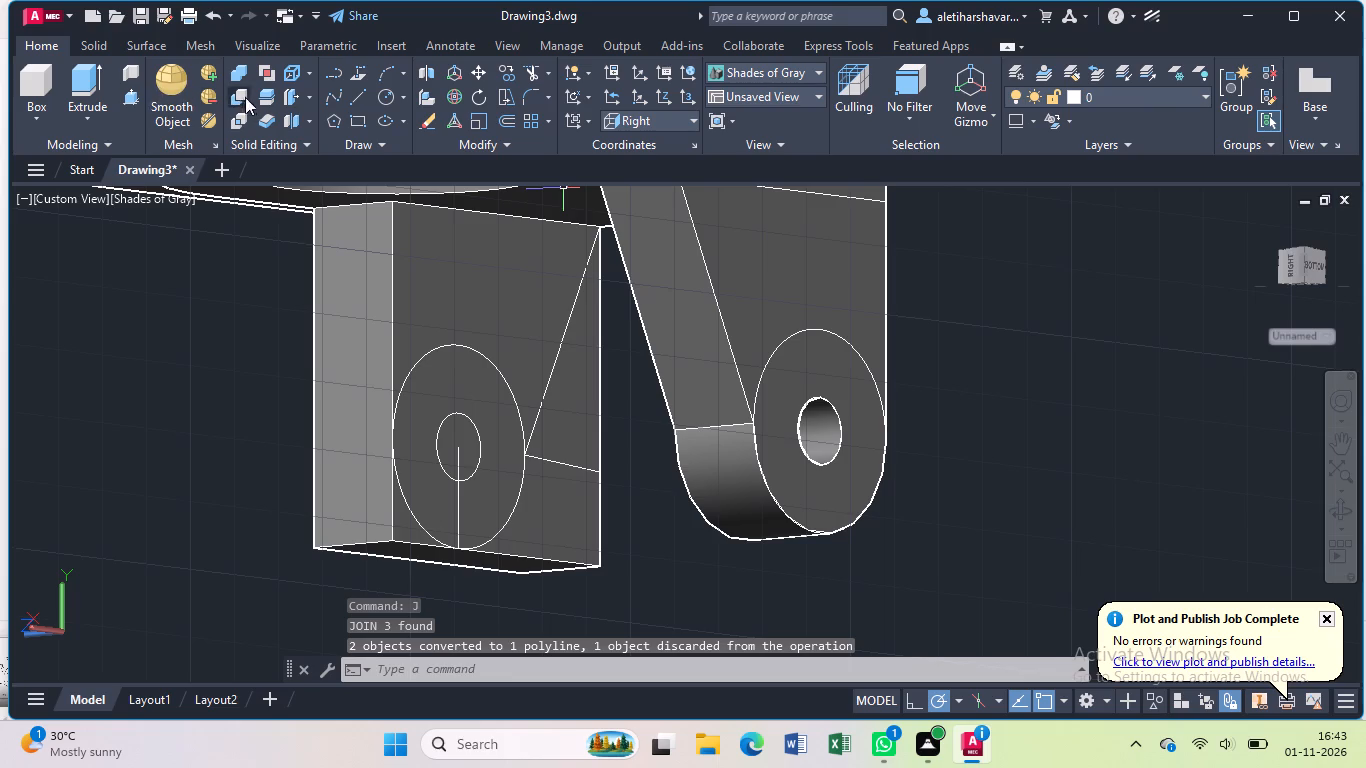
Press-pull the two bottom corner areas outside the 15 mm circle and the triangle beside the sloped line through the leg to remove them.
{"action": "left_click_drag", "start_coordinate": [127, 95], "coordinate": [162, 130]}
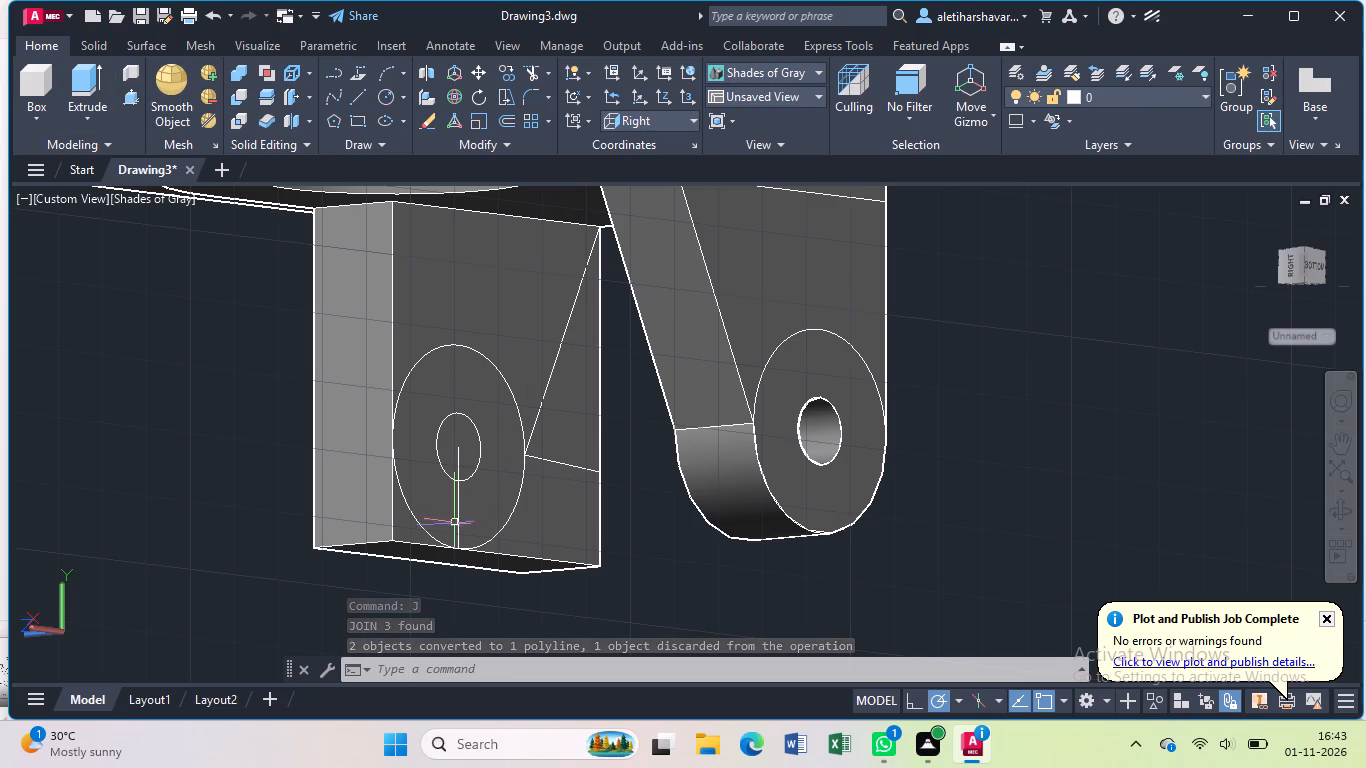
{"action": "left_click", "coordinate": [410, 535]}
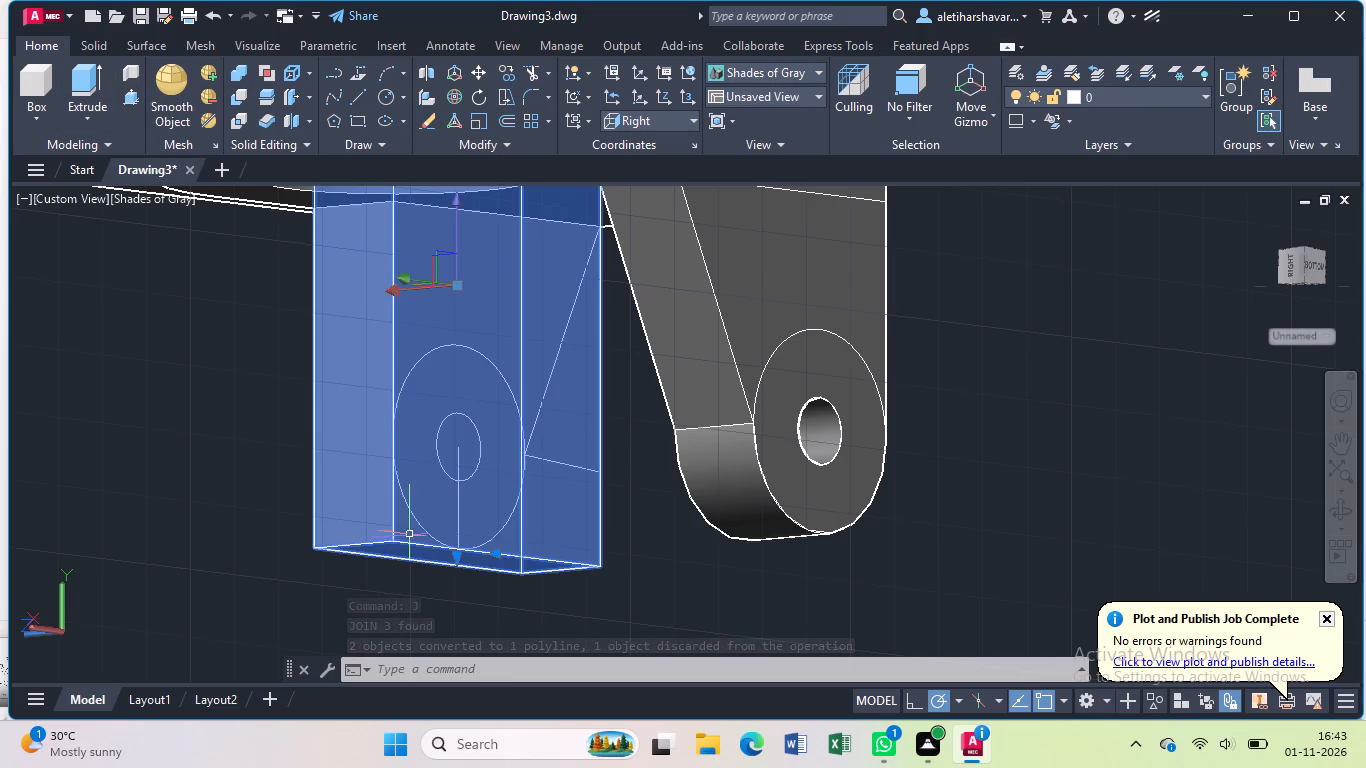
{"action": "key", "text": "Escape"}
{"action": "left_click", "coordinate": [123, 93]}
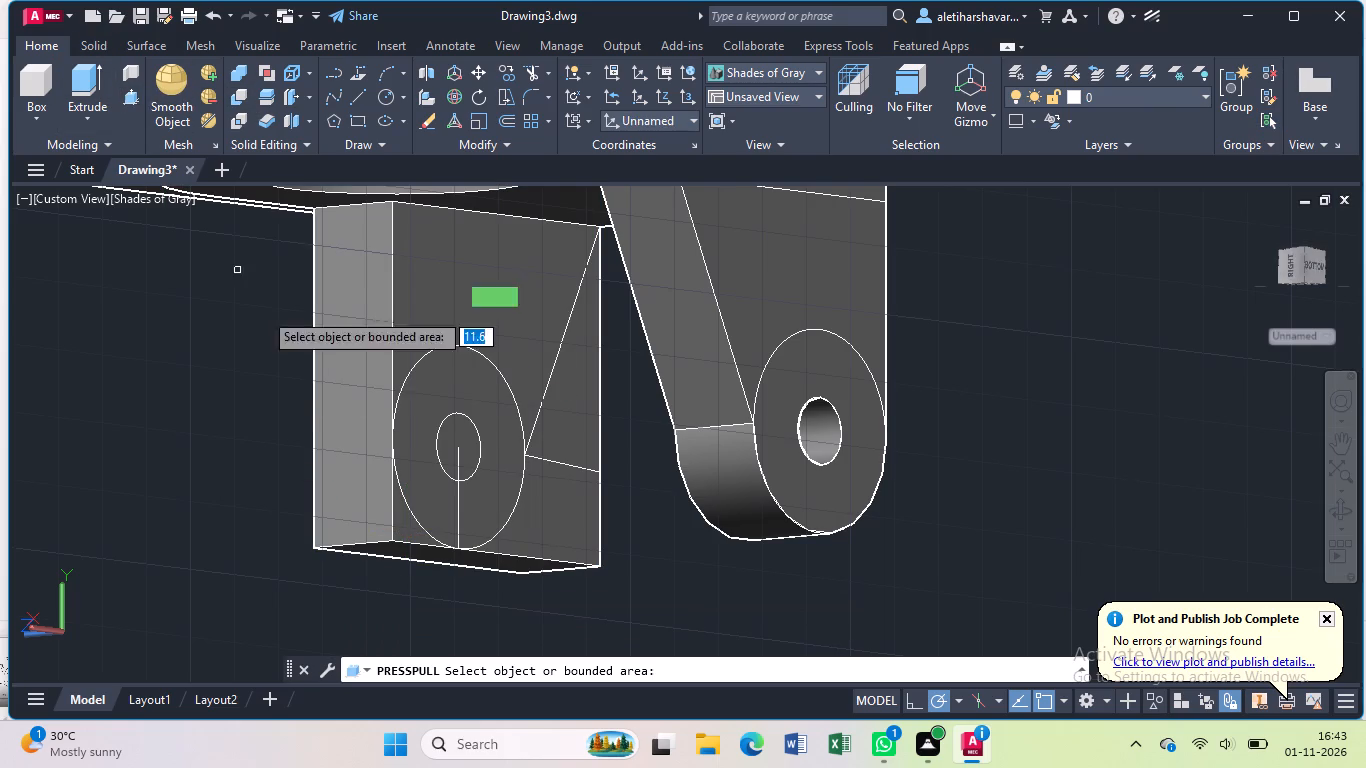
{"action": "left_click", "coordinate": [413, 541]}
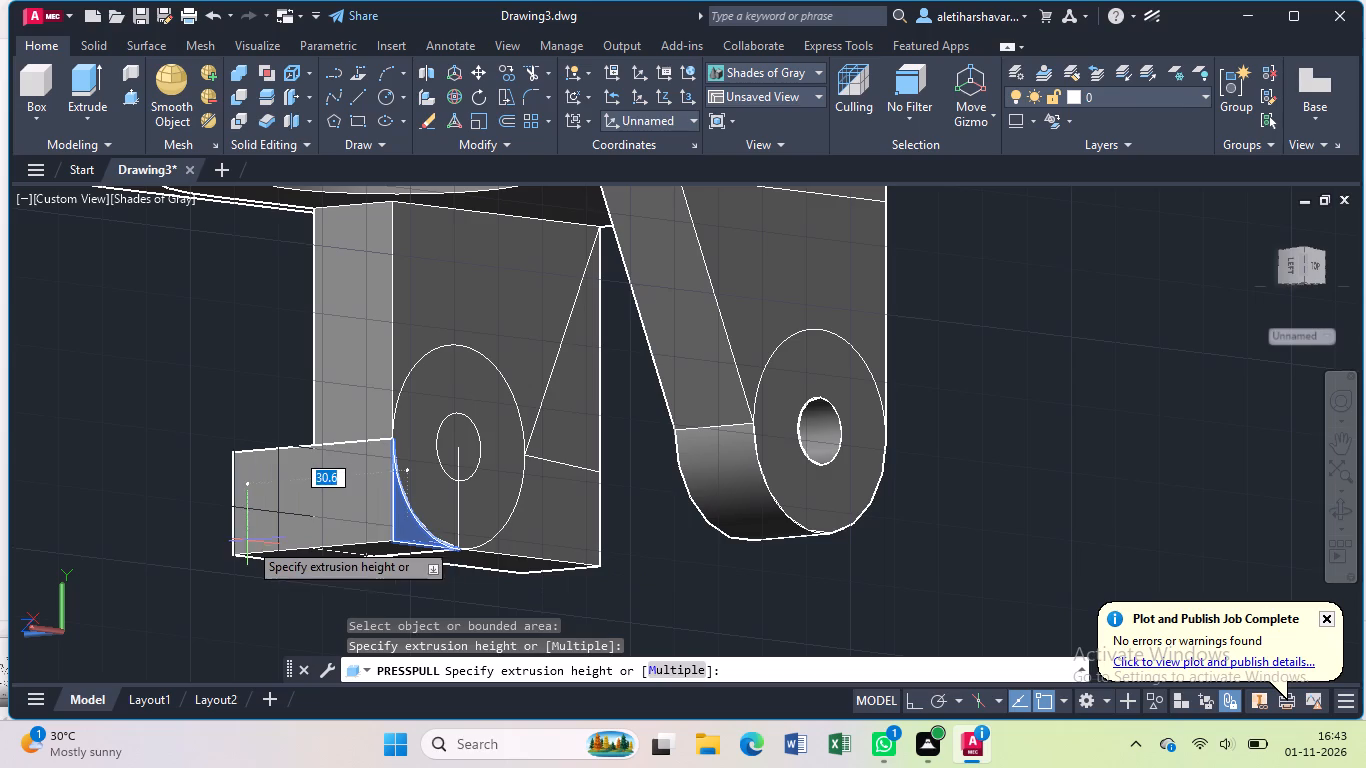
{"action": "left_click", "coordinate": [247, 541]}
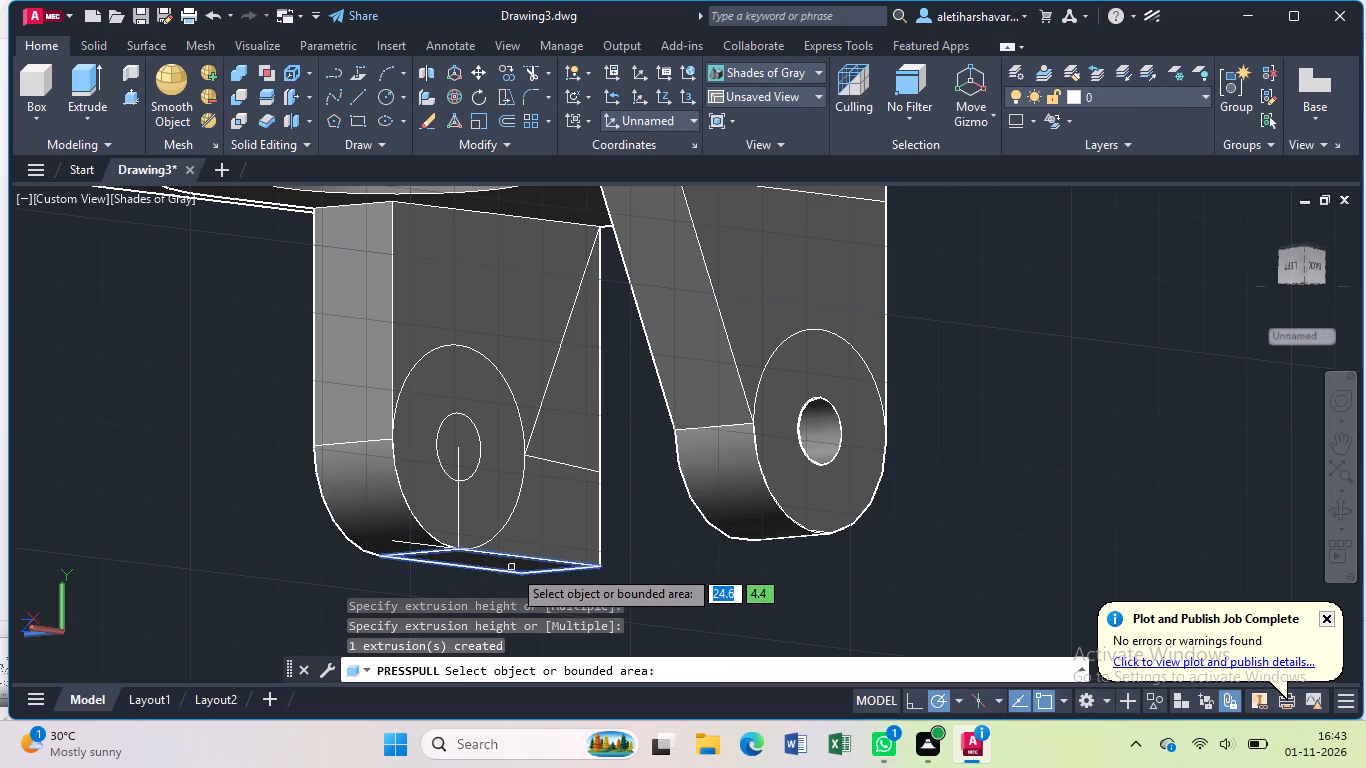
{"action": "left_click", "coordinate": [536, 547]}
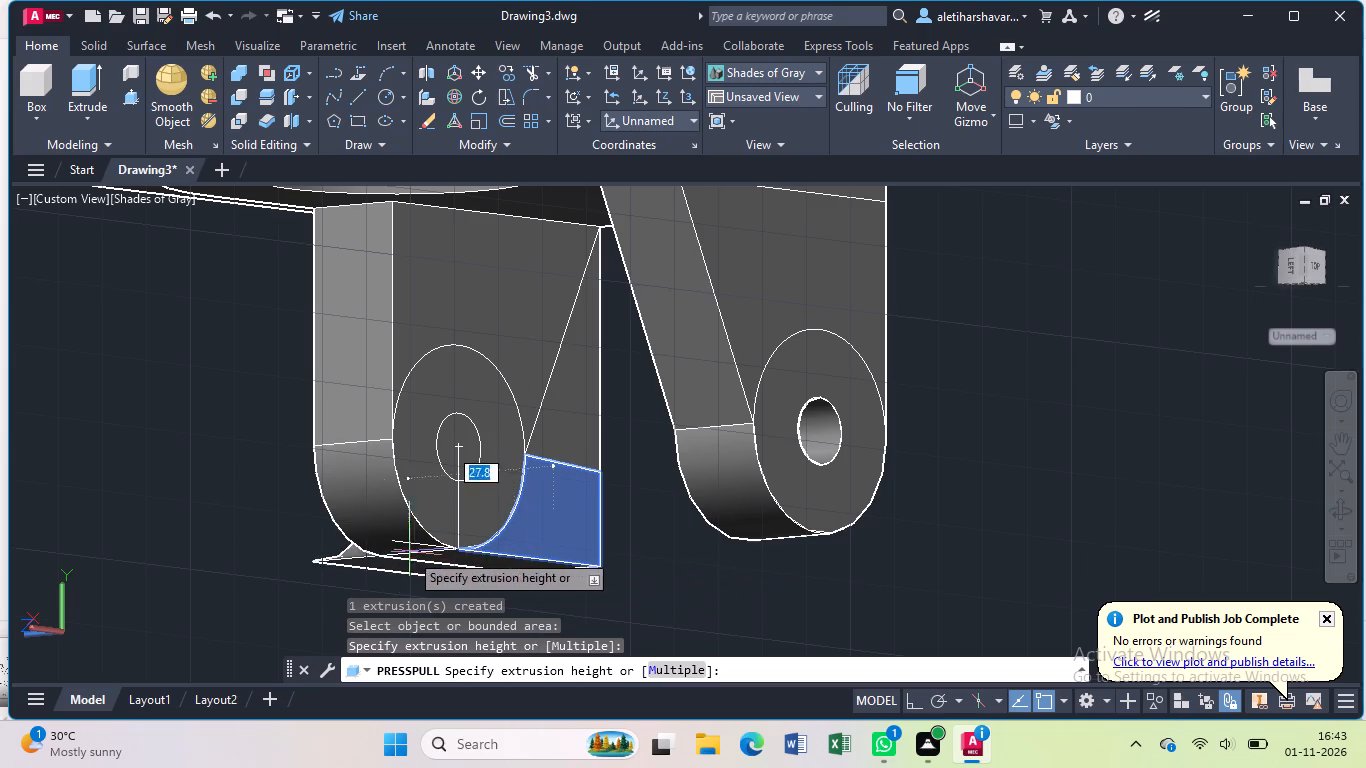
{"action": "left_click", "coordinate": [302, 556]}
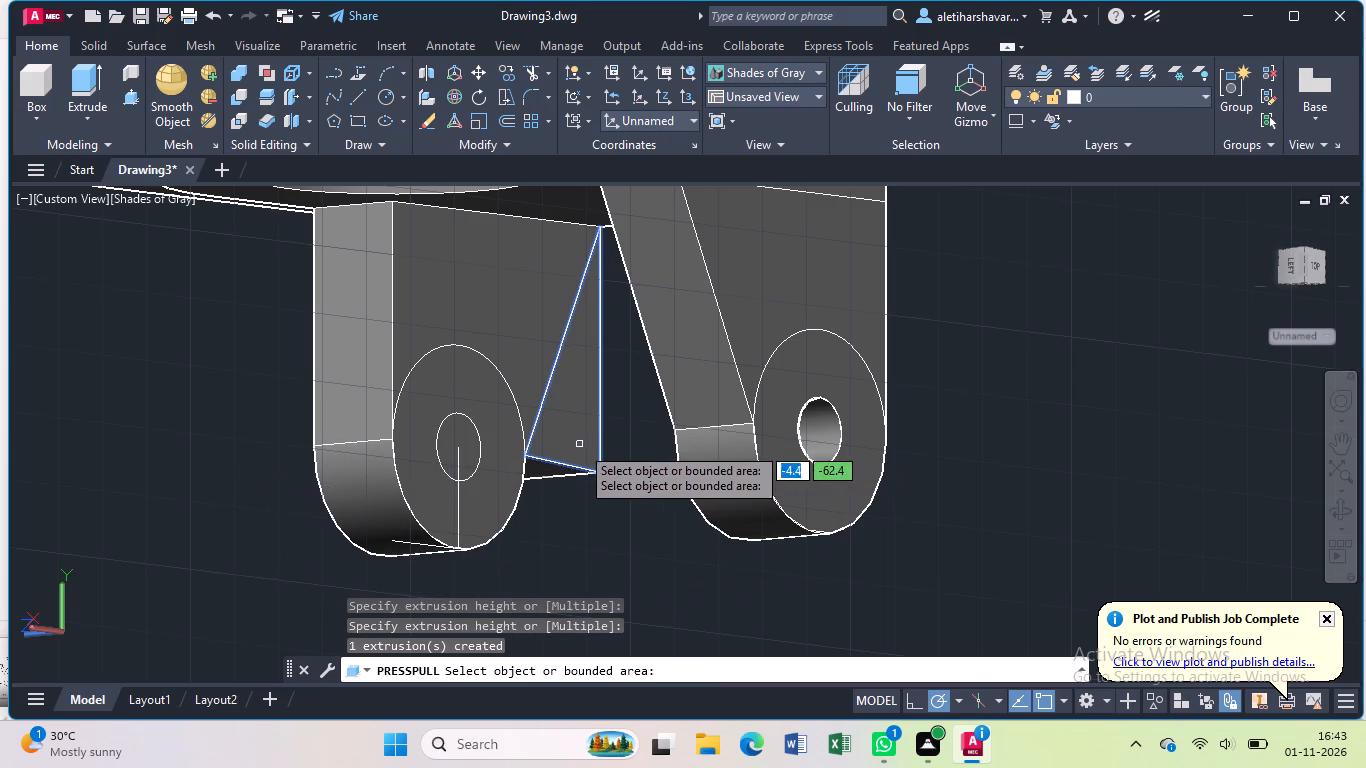
{"action": "left_click", "coordinate": [579, 445]}
{"action": "left_click", "coordinate": [219, 459]}
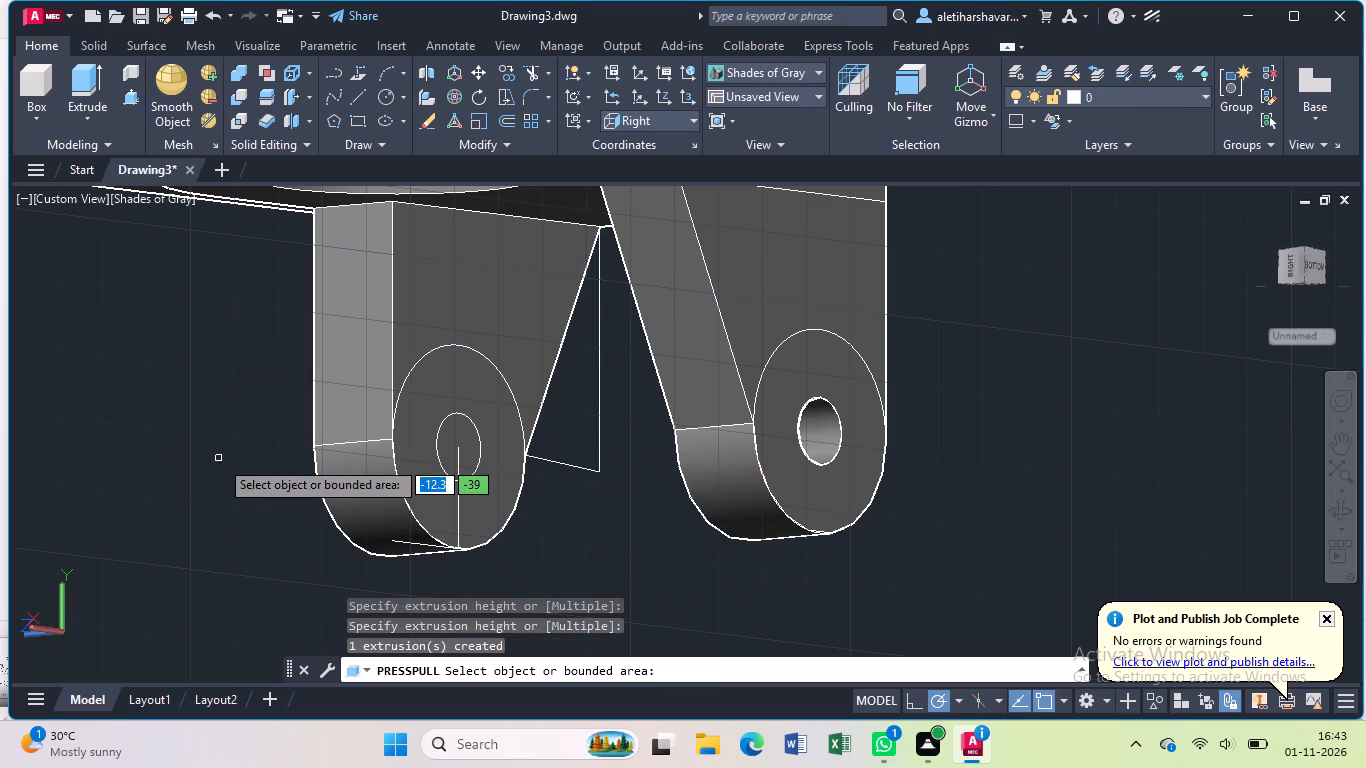
{"action": "key", "text": "Escape"}
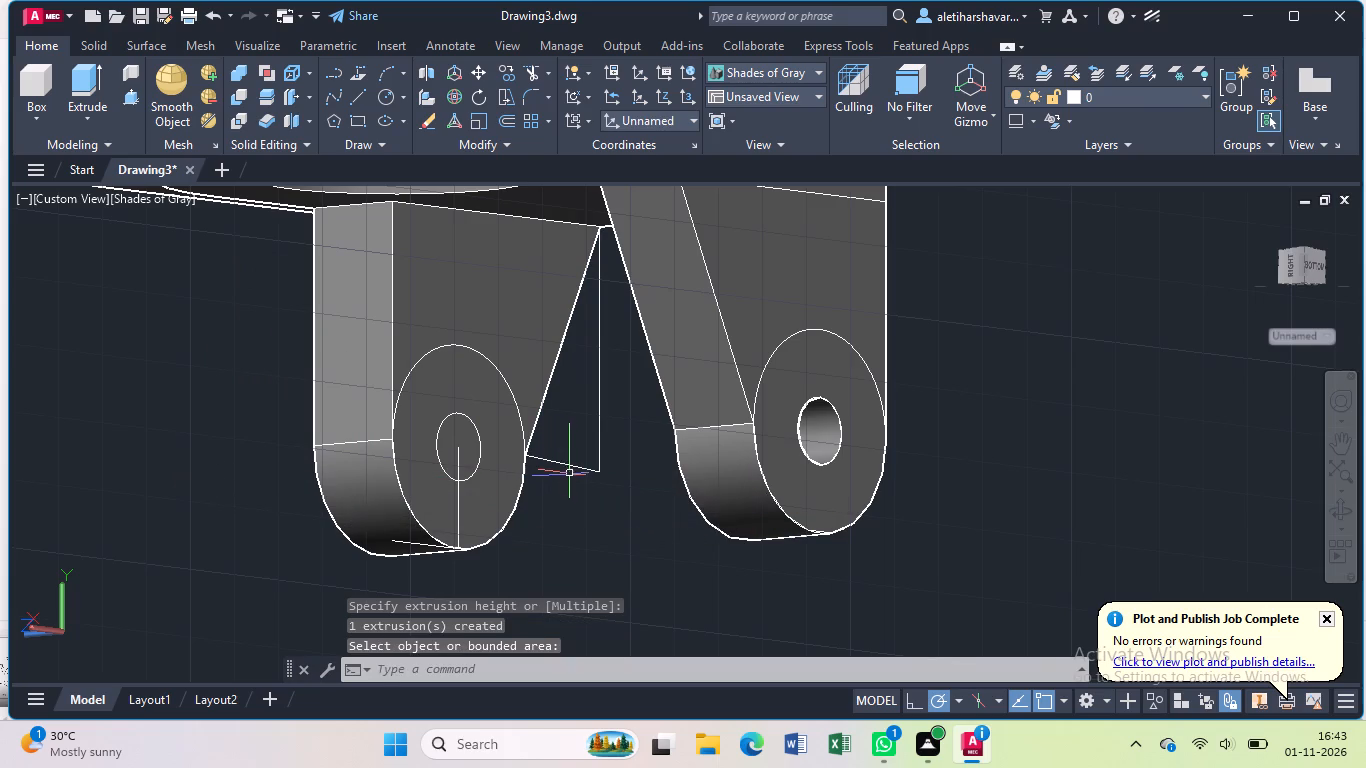
Delete the leftover triangle lines beside the tapered edge and the two construction lines at the leg's rounded end.
{"action": "left_click", "coordinate": [573, 469]}
{"action": "left_click", "coordinate": [602, 423]}
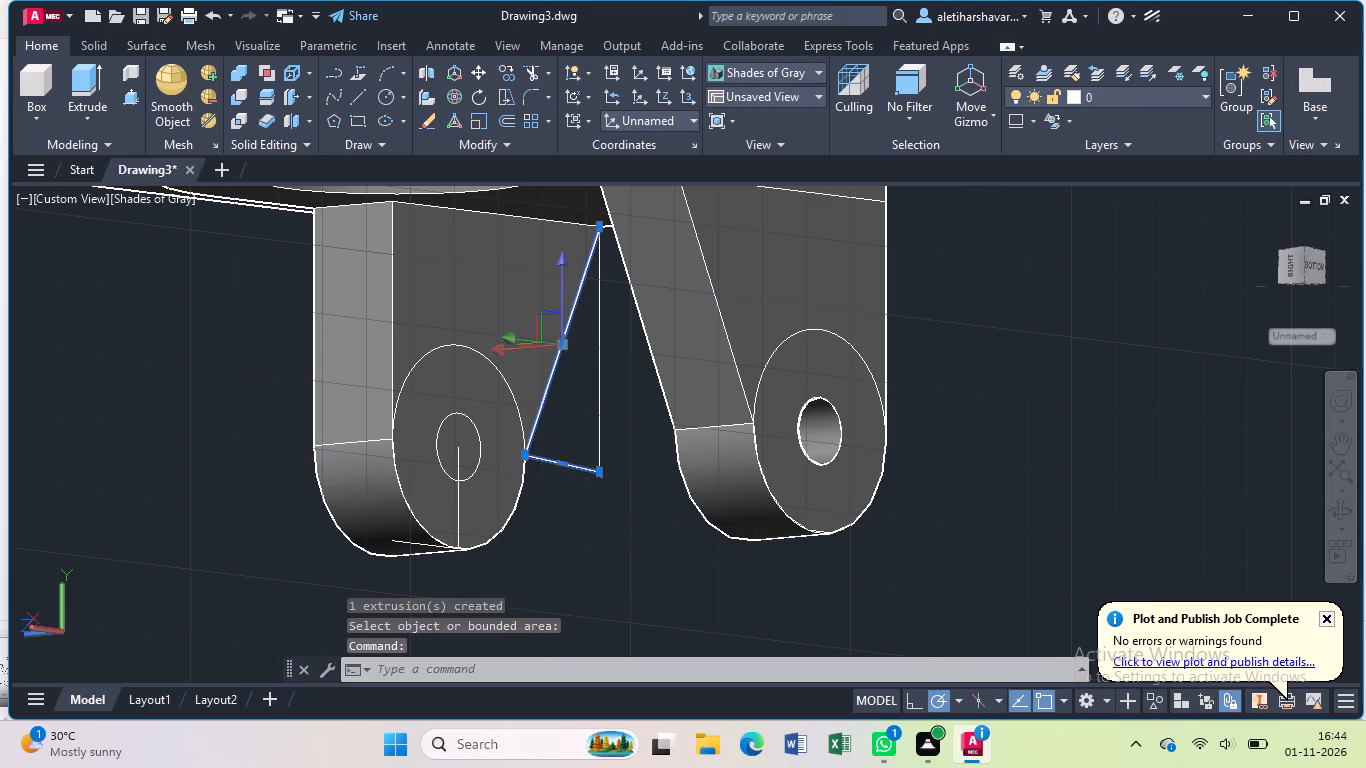
{"action": "key", "text": "Delete"}
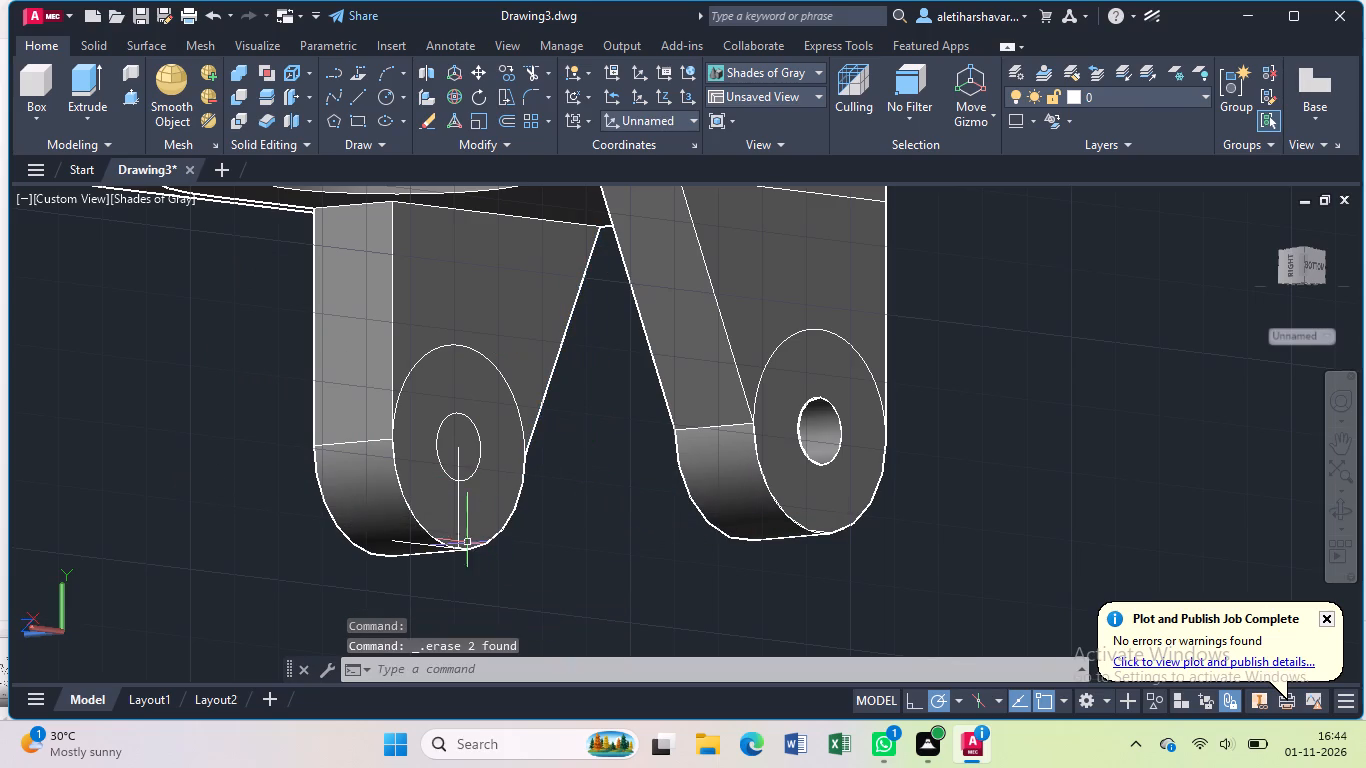
{"action": "left_click", "coordinate": [460, 530]}
{"action": "left_click", "coordinate": [441, 547]}
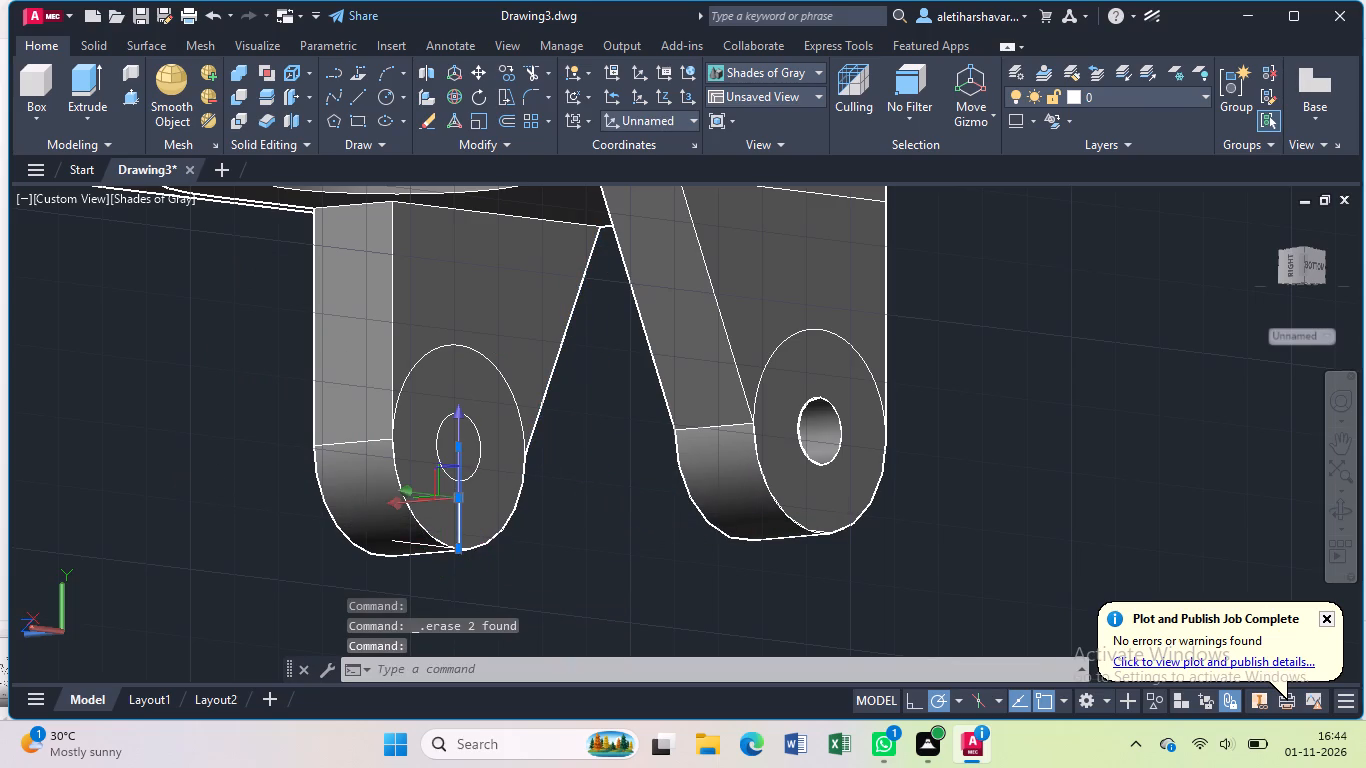
{"action": "key", "text": "Delete"}
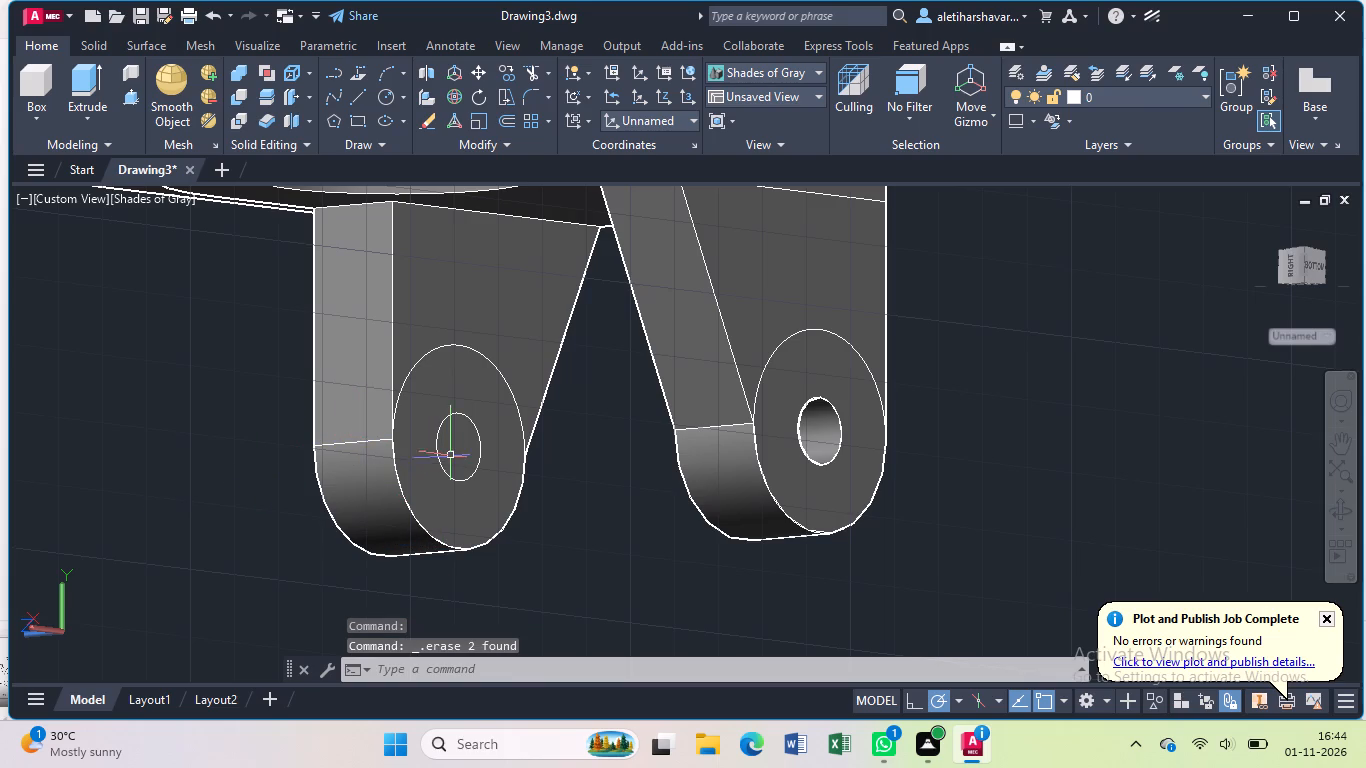
{"action": "key", "text": "Escape"}
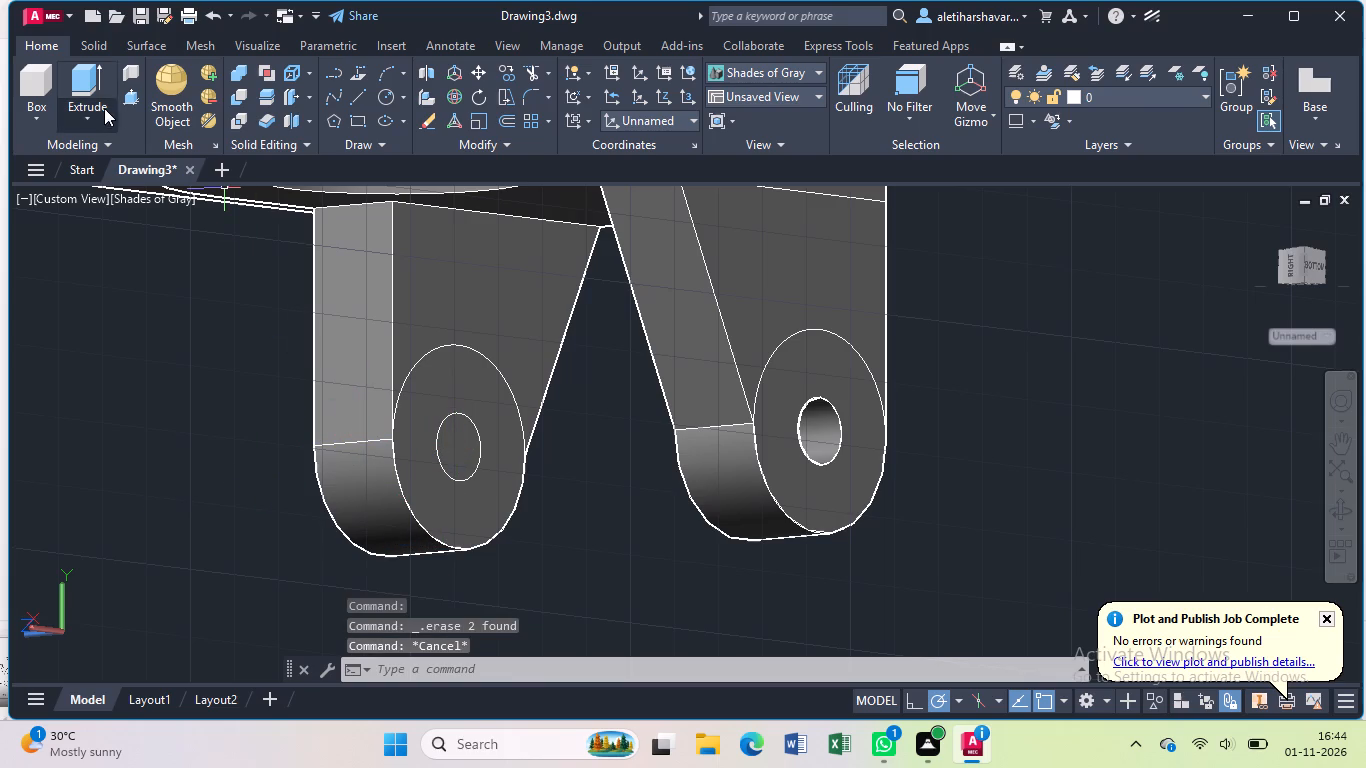
Press-pull the 5 mm radius circle through the leg's full thickness to cut the hole.
{"action": "left_click", "coordinate": [127, 95]}
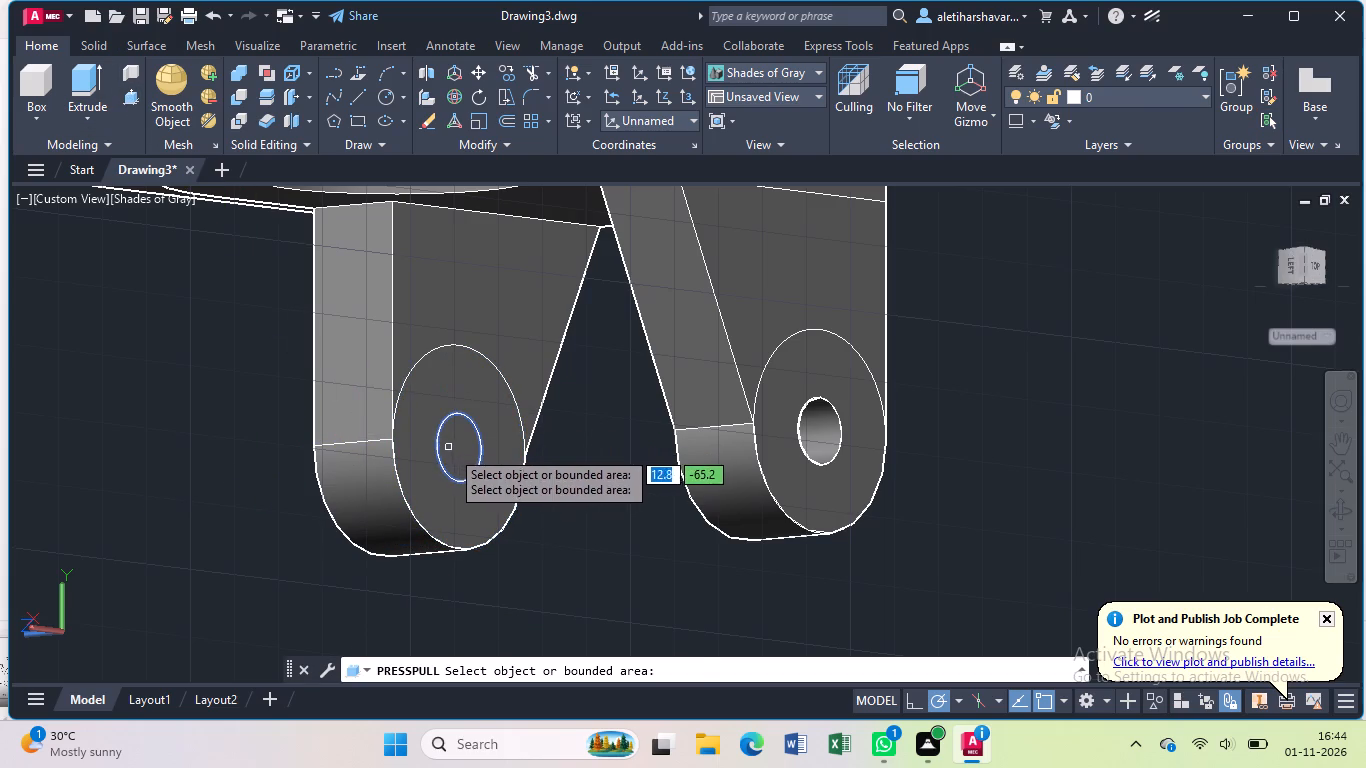
{"action": "left_click", "coordinate": [452, 450]}
{"action": "left_click", "coordinate": [94, 406]}
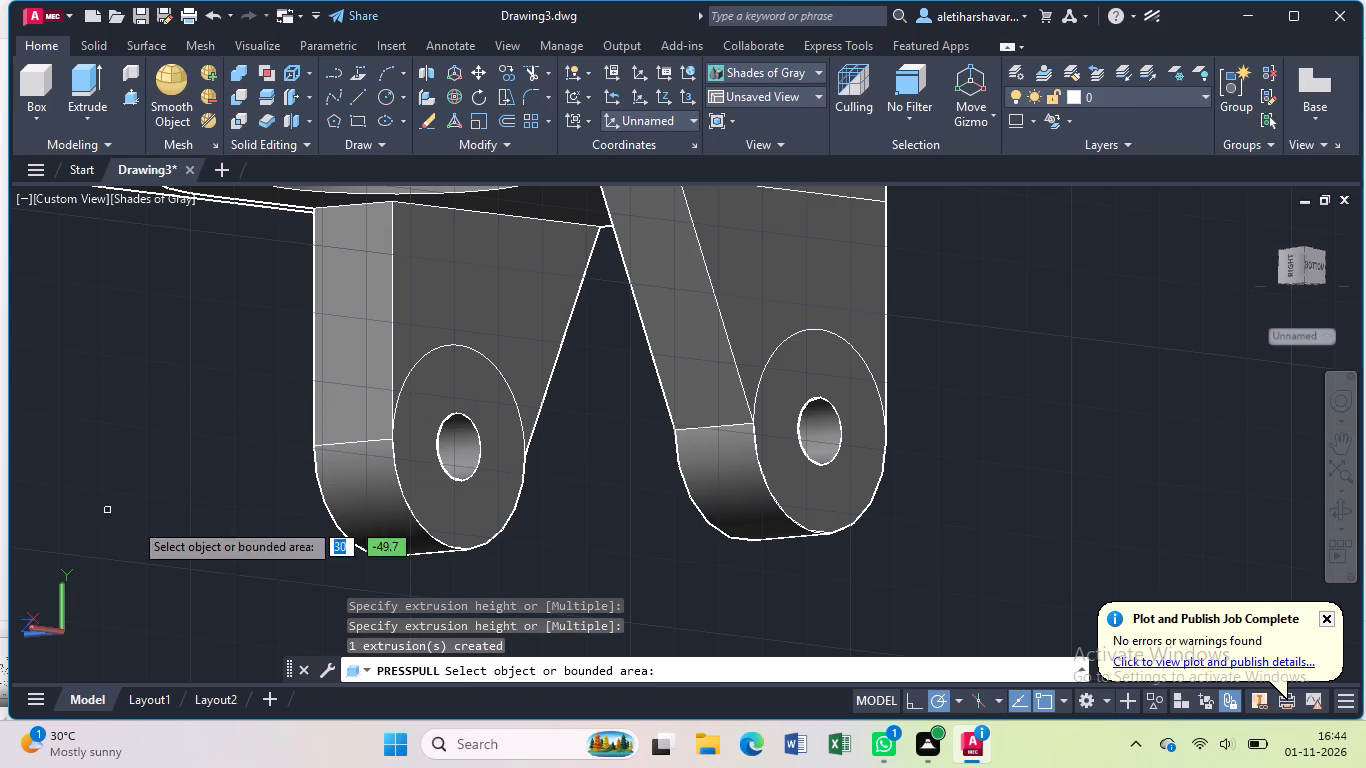
{"action": "key", "text": "Escape"}
{"action": "key", "text": "Escape"}
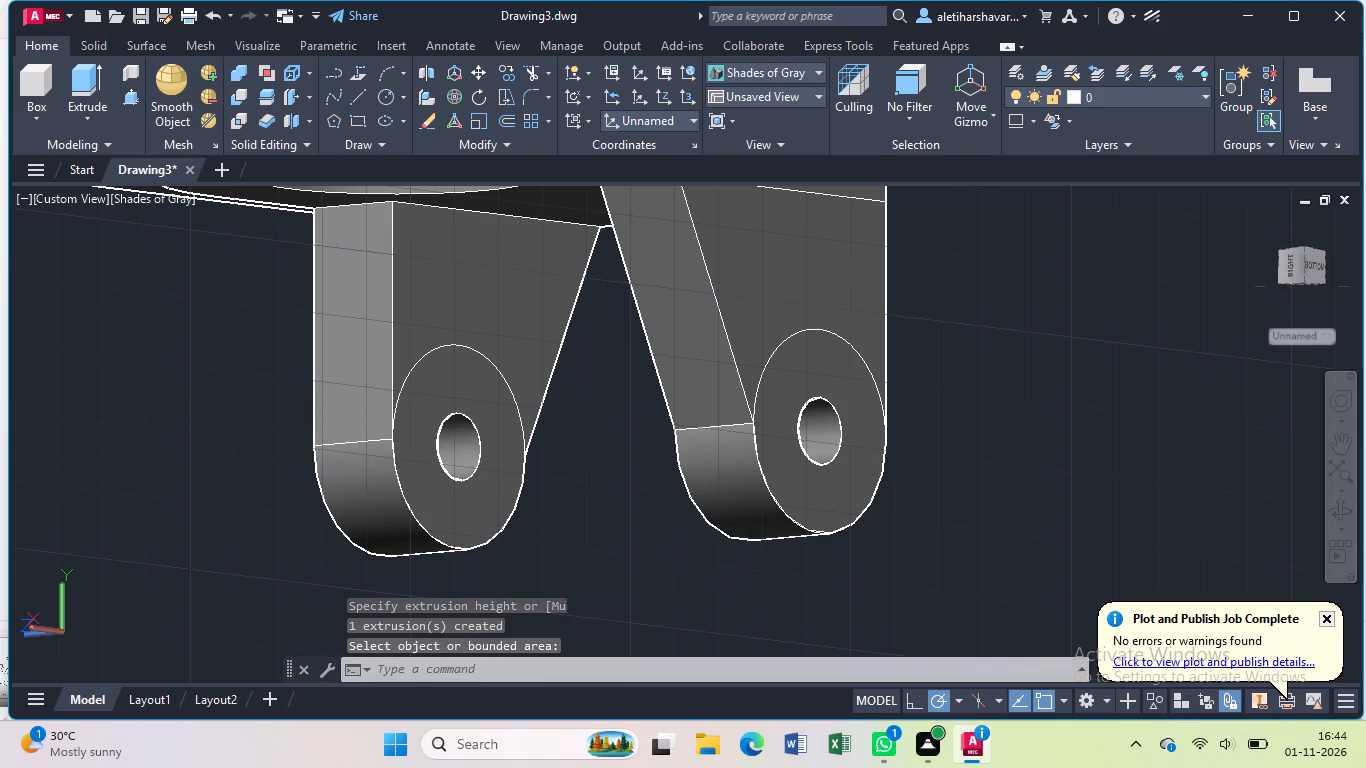
Examine the bracket from several angles, including the SW Isometric view, comparing the shape and alignment of its two legs.
{"action": "left_click", "coordinate": [1332, 512]}
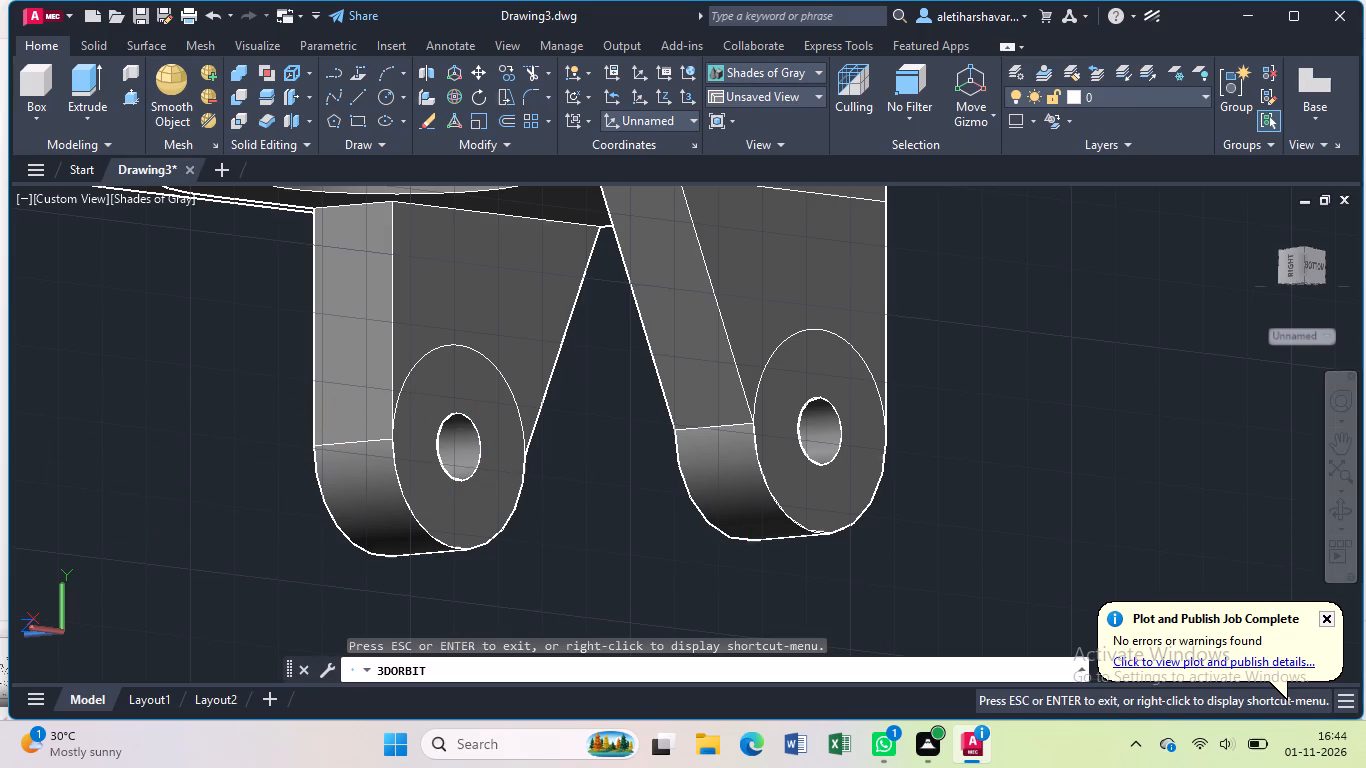
{"action": "left_click_drag", "start_coordinate": [997, 575], "coordinate": [1065, 396]}
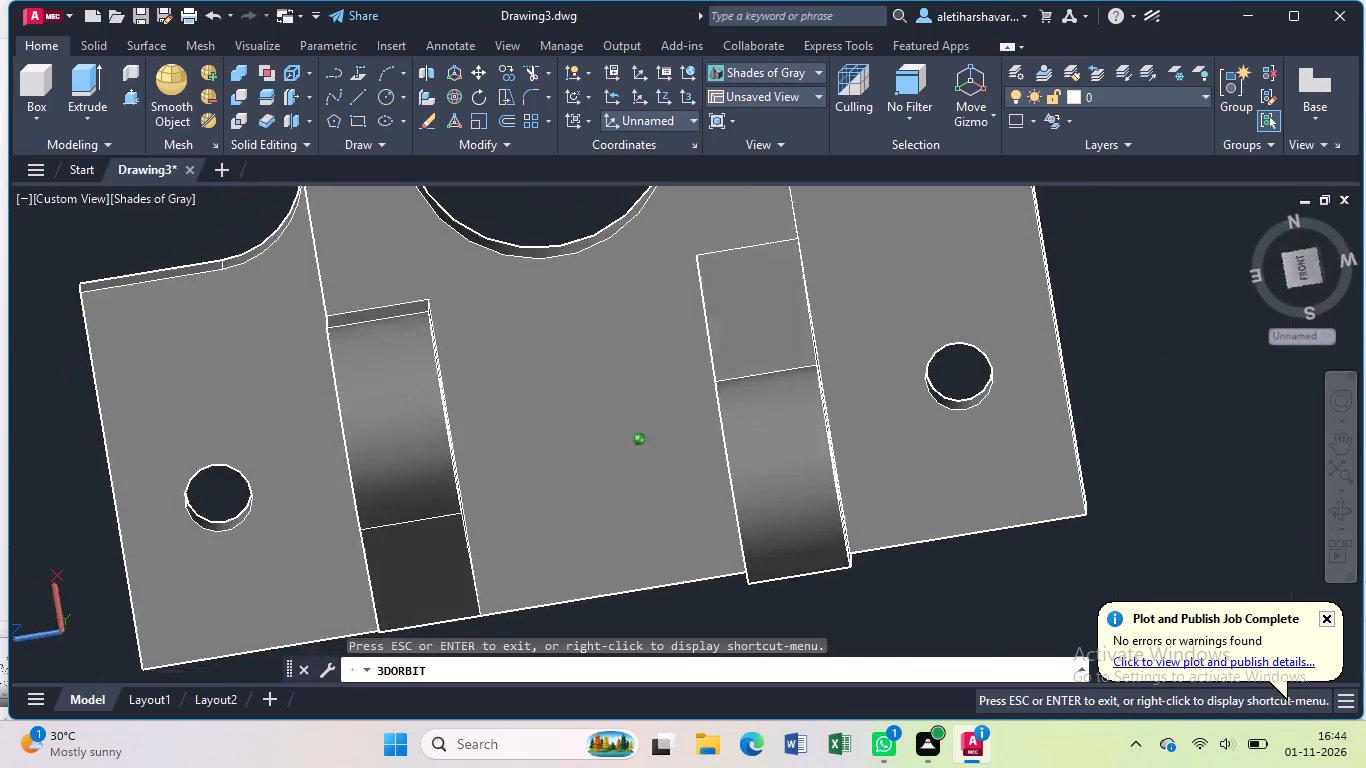
{"action": "left_click_drag", "start_coordinate": [1065, 396], "coordinate": [1224, 613]}
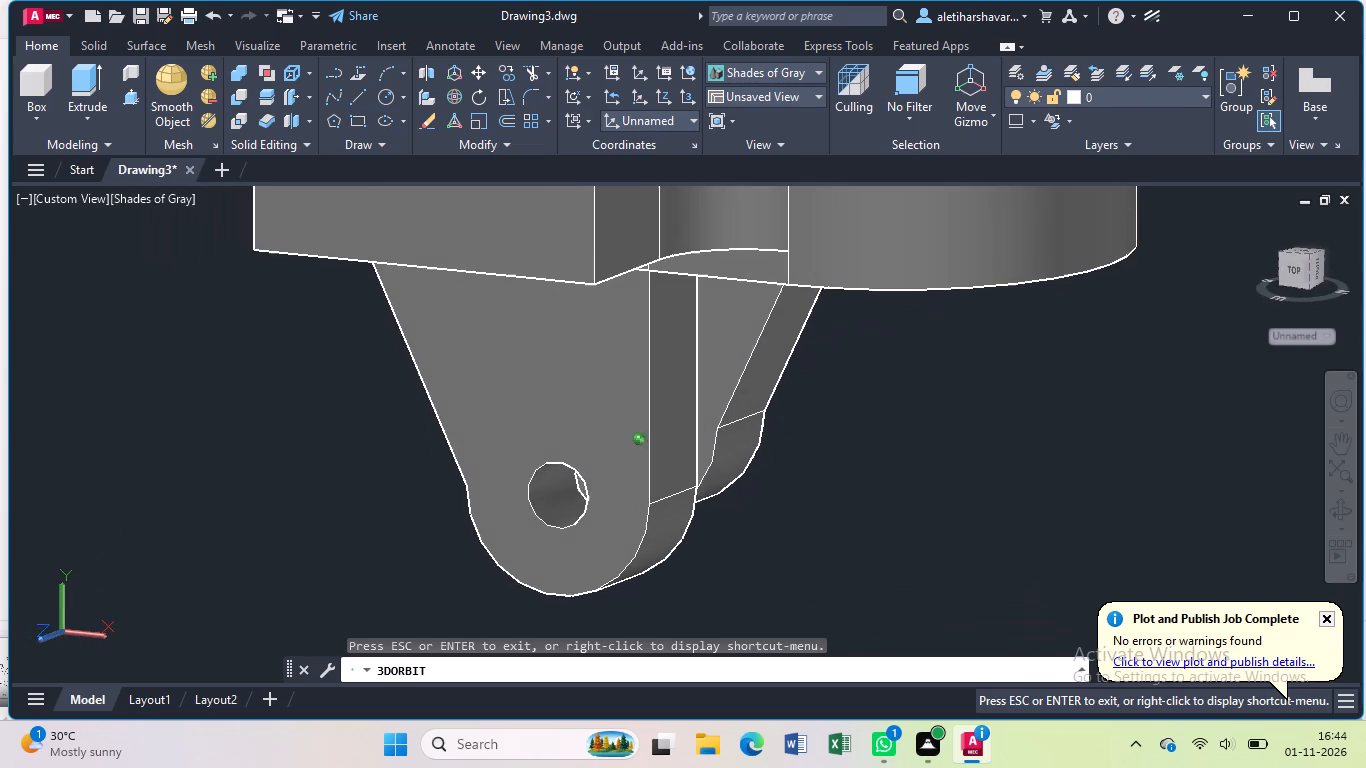
{"action": "left_click_drag", "start_coordinate": [1224, 613], "coordinate": [1226, 613]}
{"action": "key", "text": "Escape"}
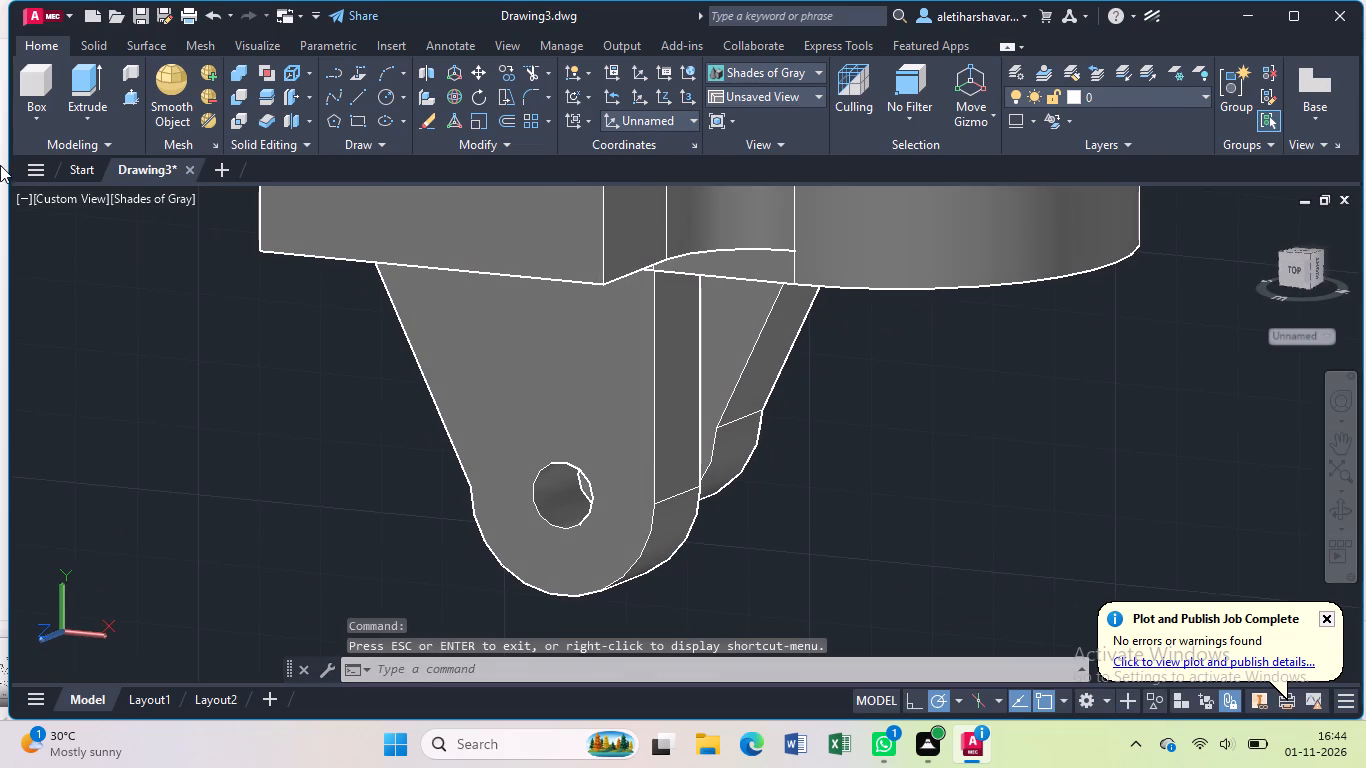
{"action": "left_click", "coordinate": [44, 200]}
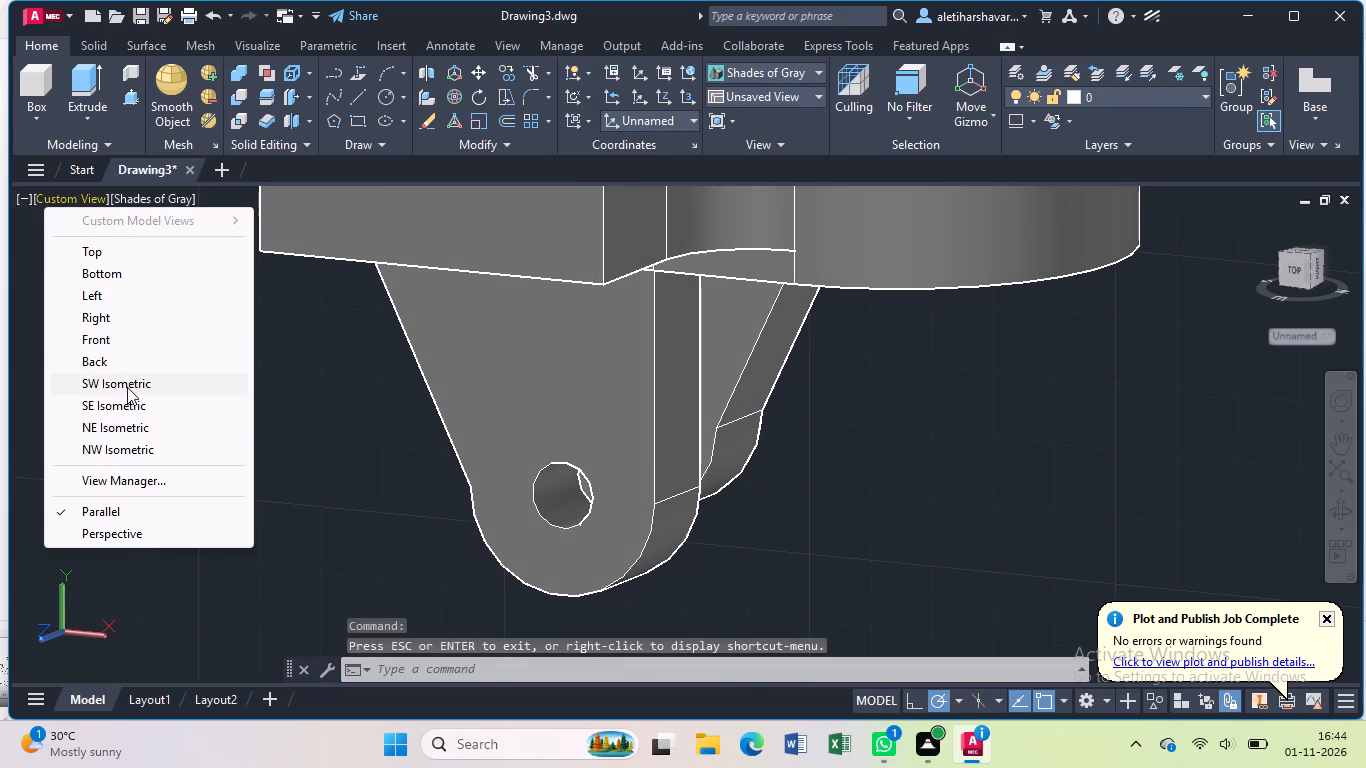
{"action": "left_click", "coordinate": [128, 387]}
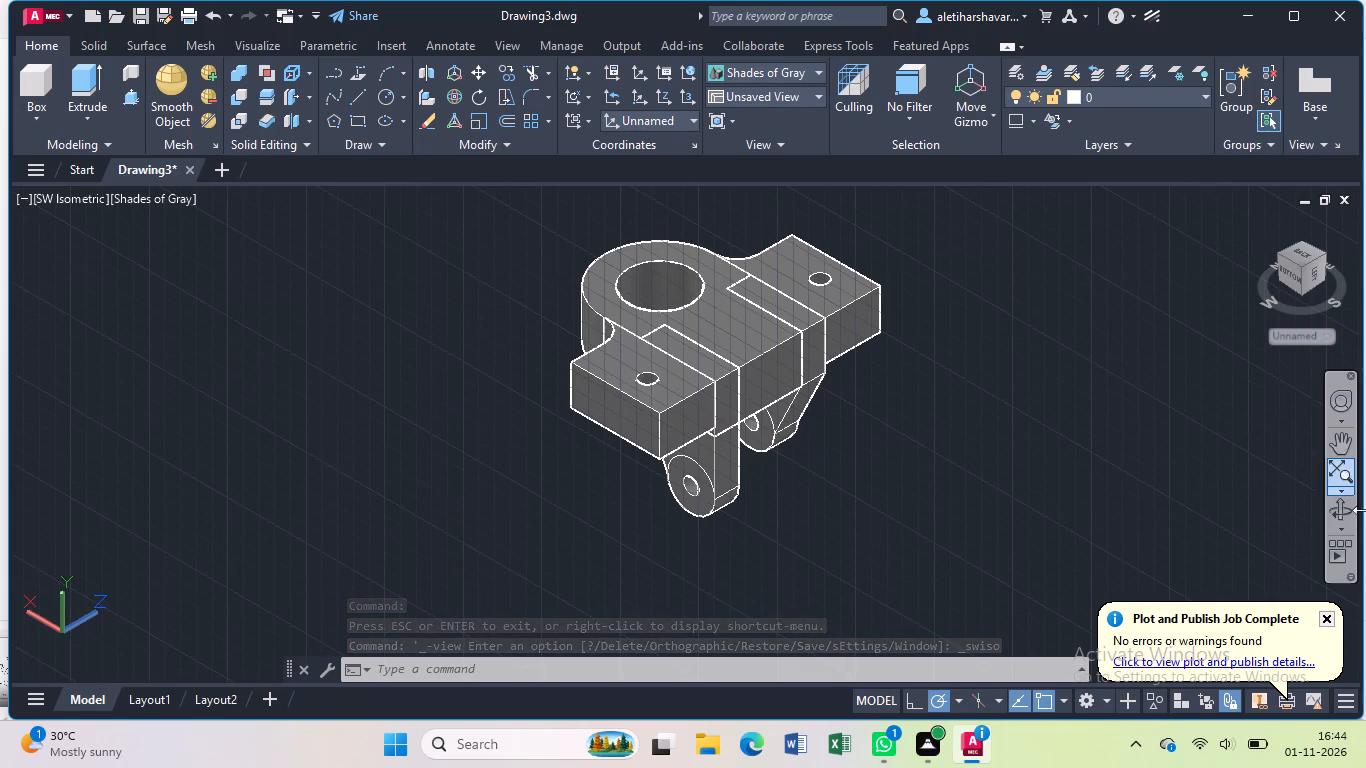
{"action": "left_click", "coordinate": [1329, 509]}
{"action": "left_click_drag", "start_coordinate": [1022, 472], "coordinate": [985, 490]}
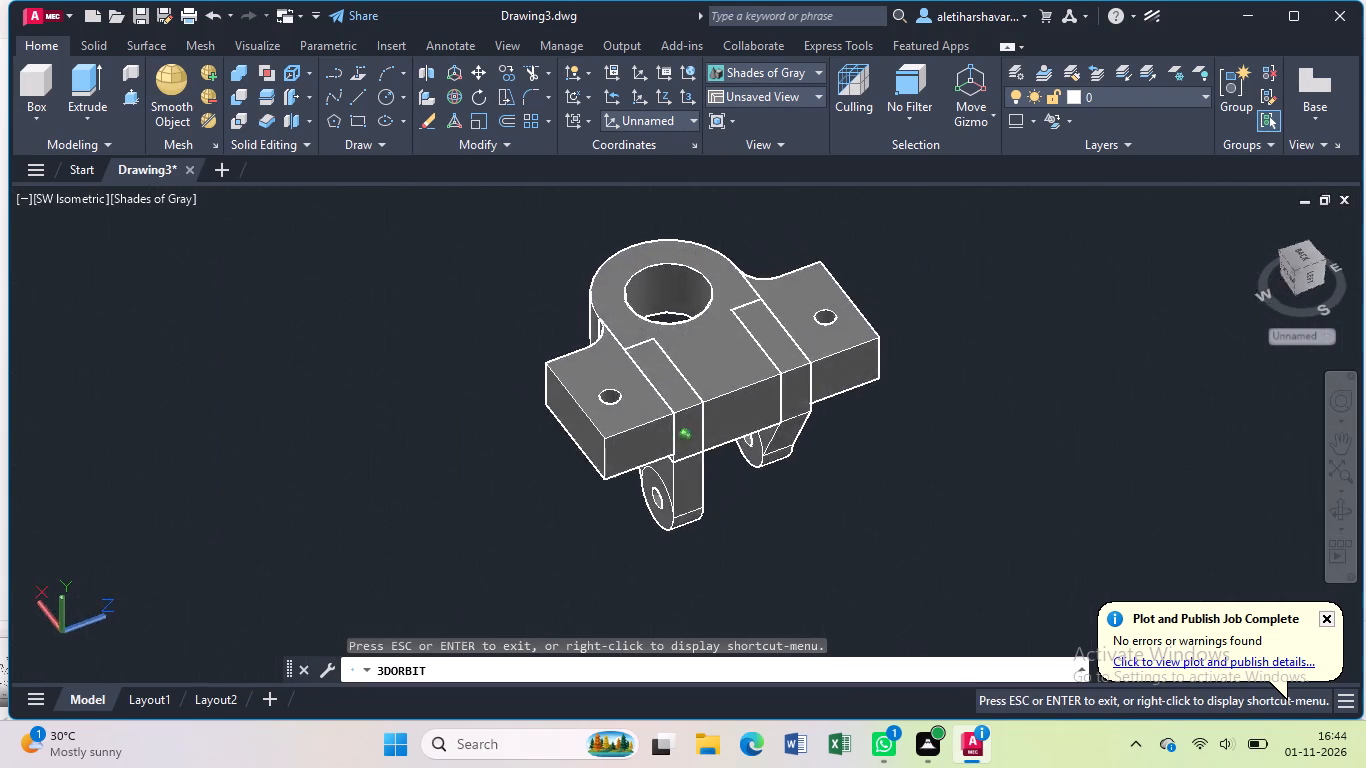
{"action": "left_click_drag", "start_coordinate": [985, 490], "coordinate": [692, 403]}
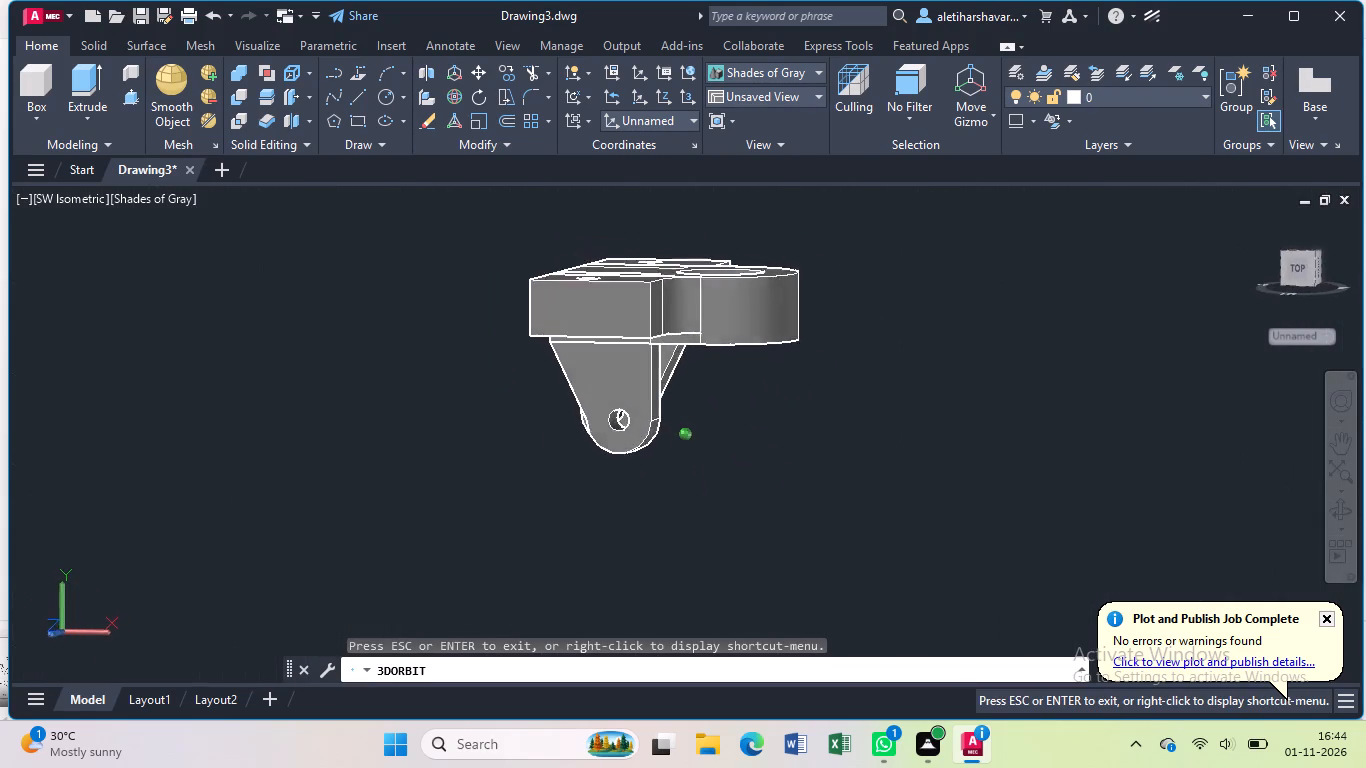
{"action": "left_click_drag", "start_coordinate": [692, 403], "coordinate": [685, 370]}
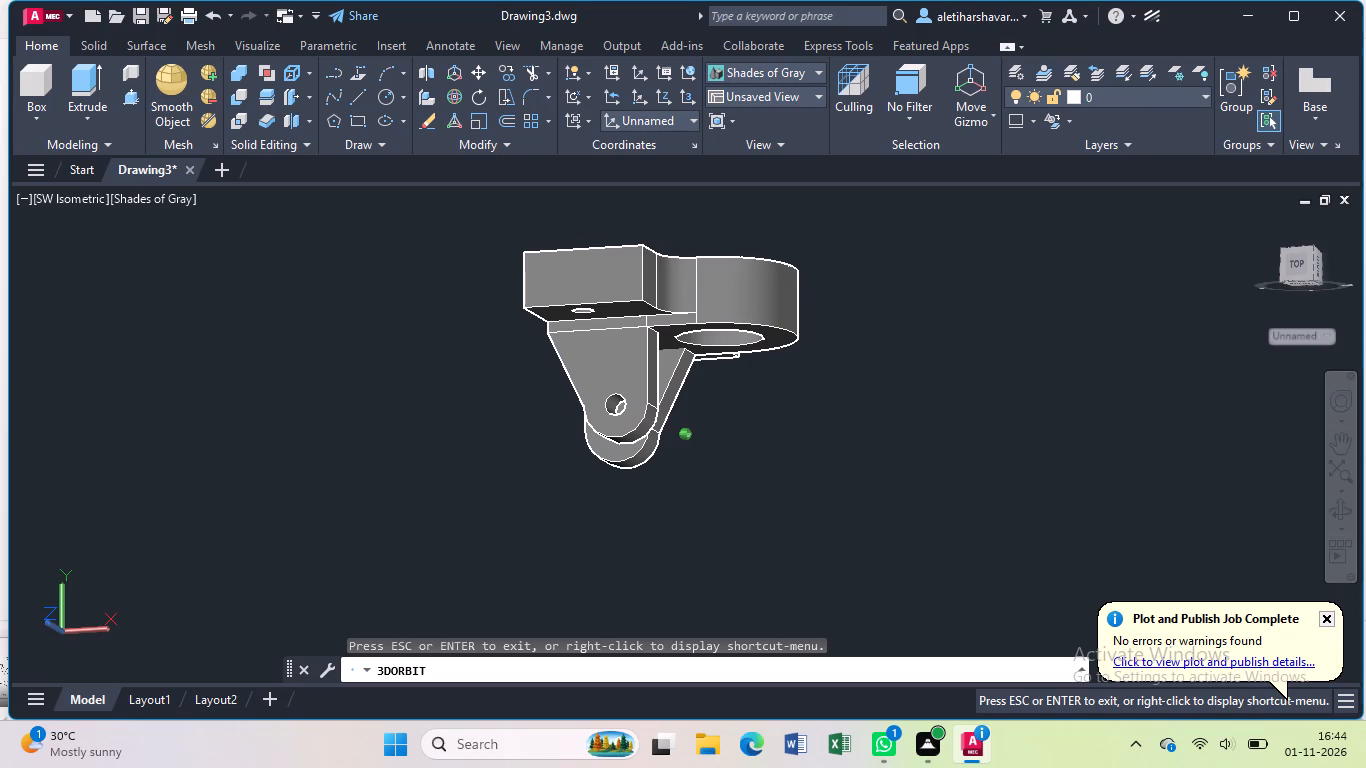
{"action": "left_click_drag", "start_coordinate": [685, 370], "coordinate": [685, 369]}
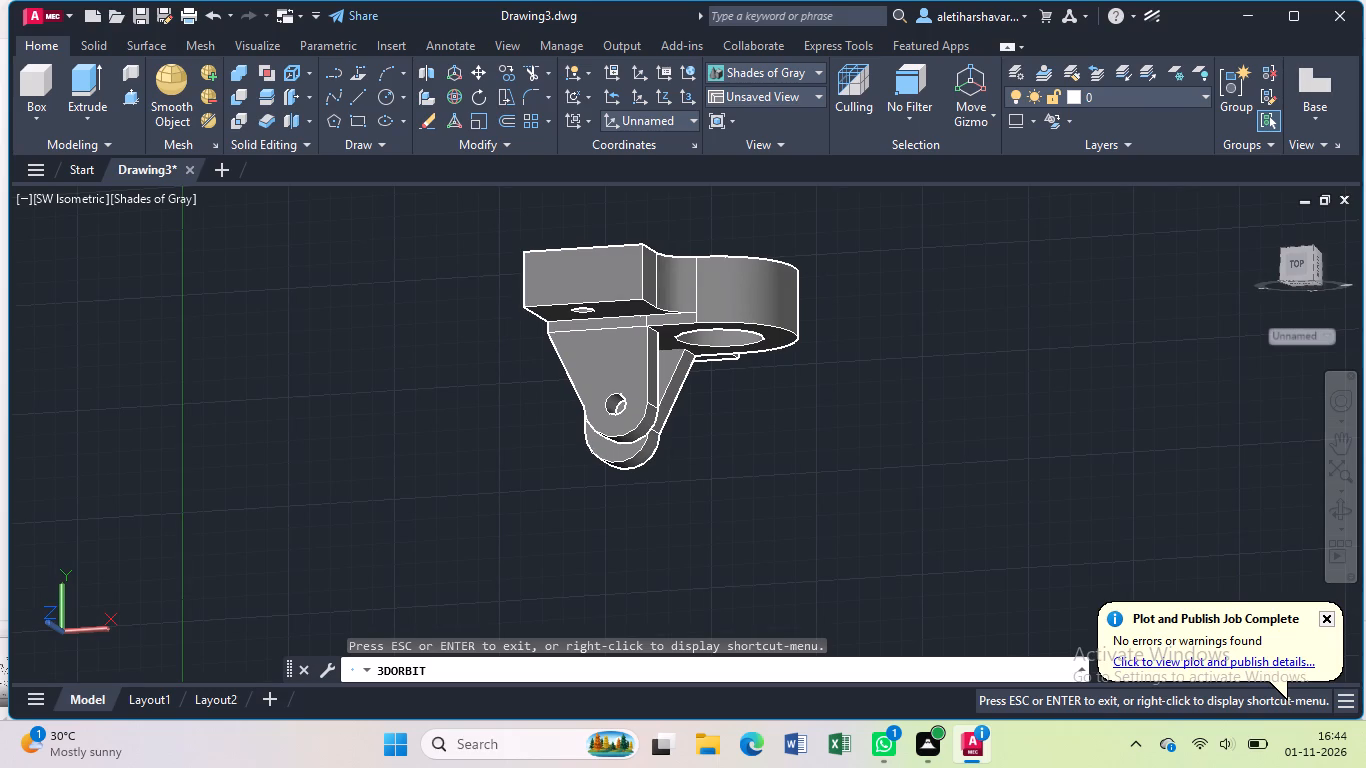
{"action": "scroll", "coordinate": [562, 319], "scroll_direction": "up", "scroll_amount": 2}
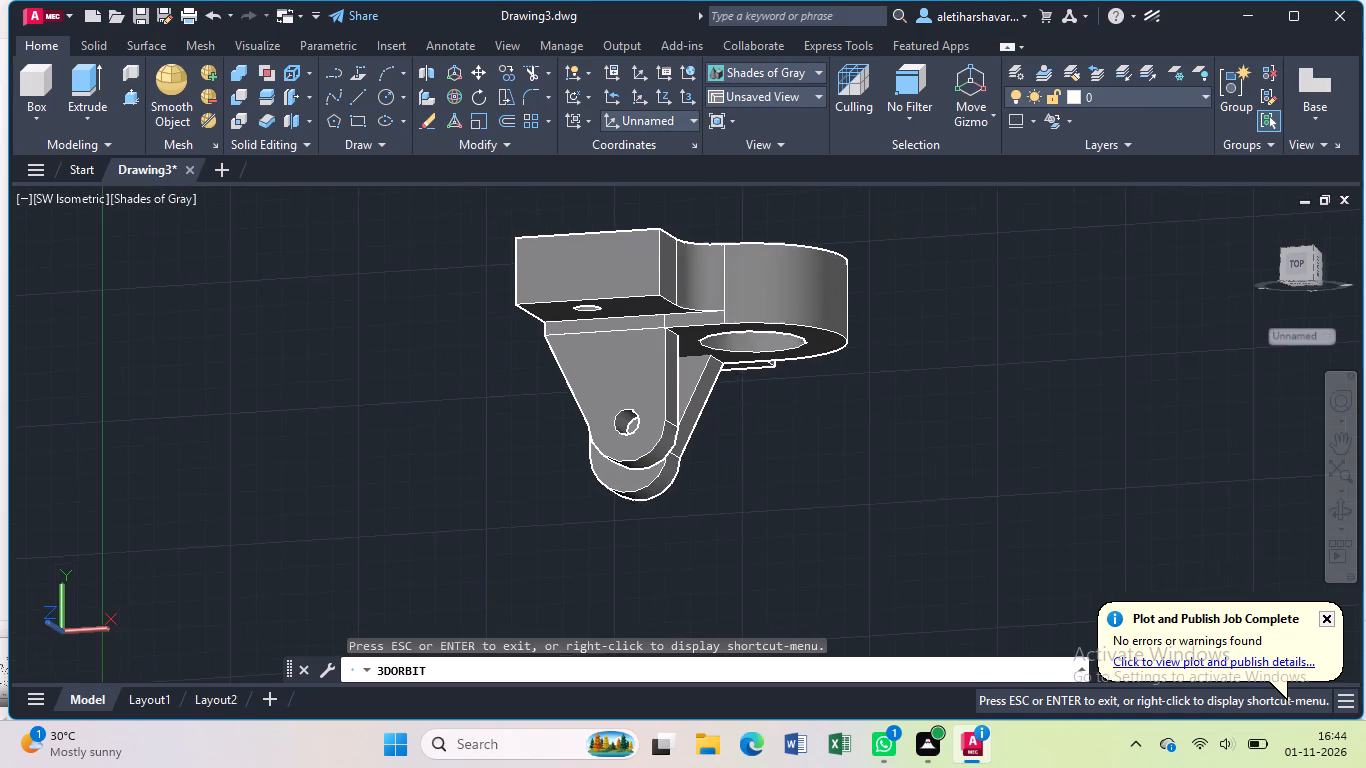
{"action": "scroll", "coordinate": [562, 319], "scroll_direction": "up", "scroll_amount": 2}
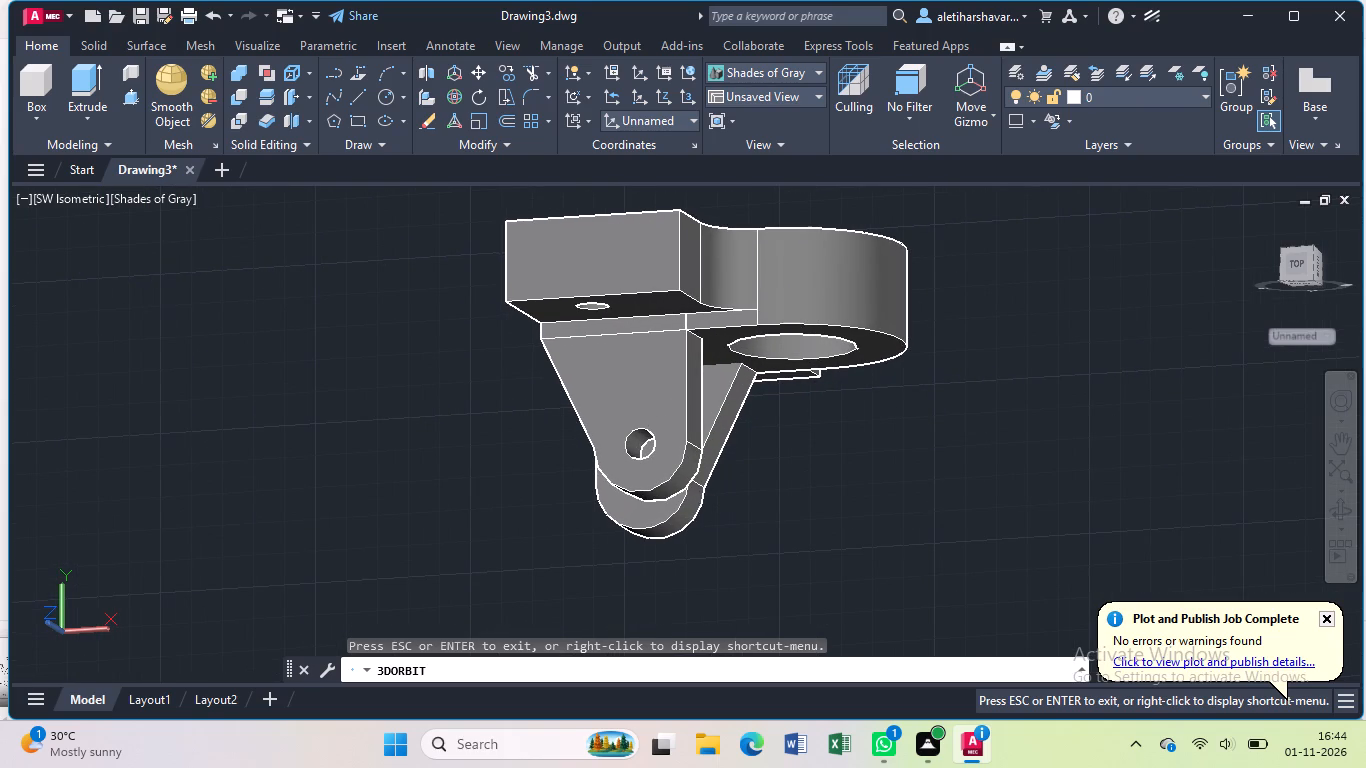
{"action": "key", "text": "Escape"}
{"action": "left_click", "coordinate": [630, 405]}
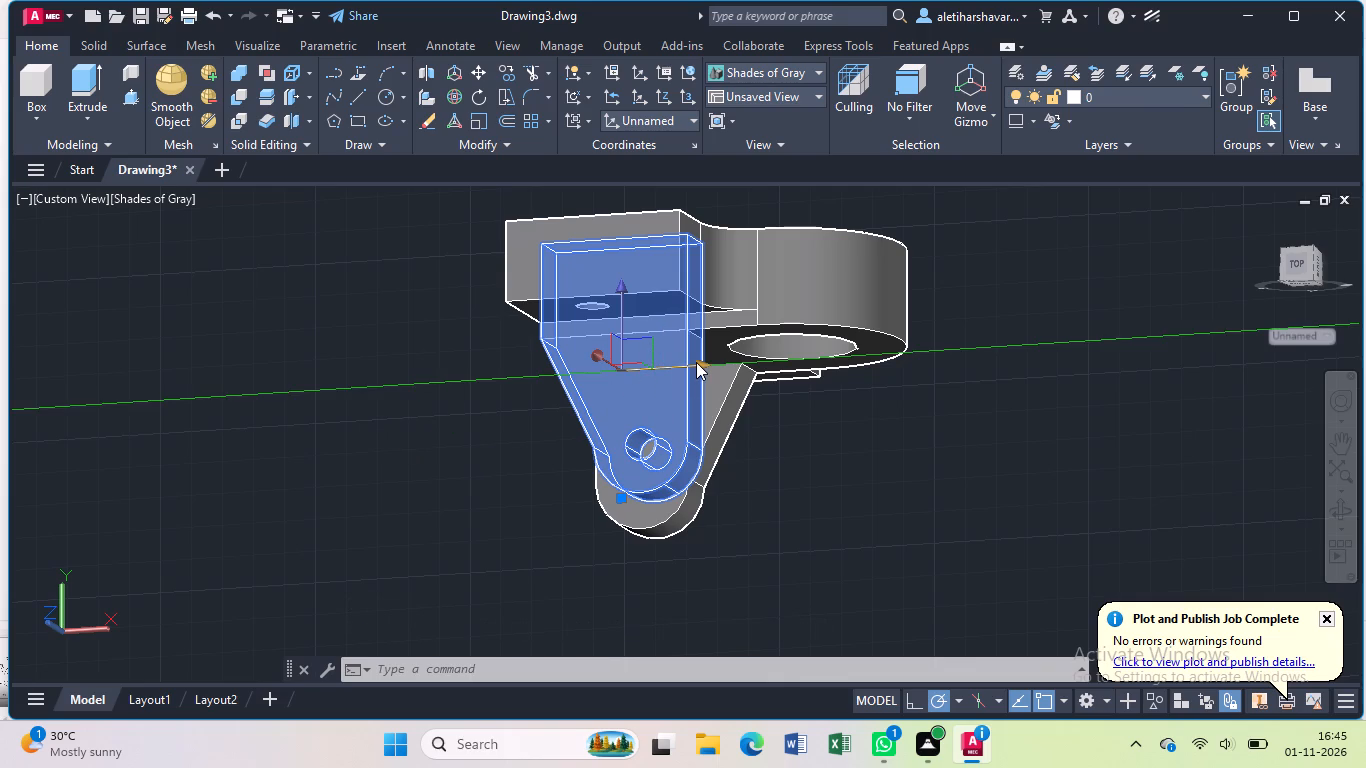
{"action": "key", "text": "Escape"}
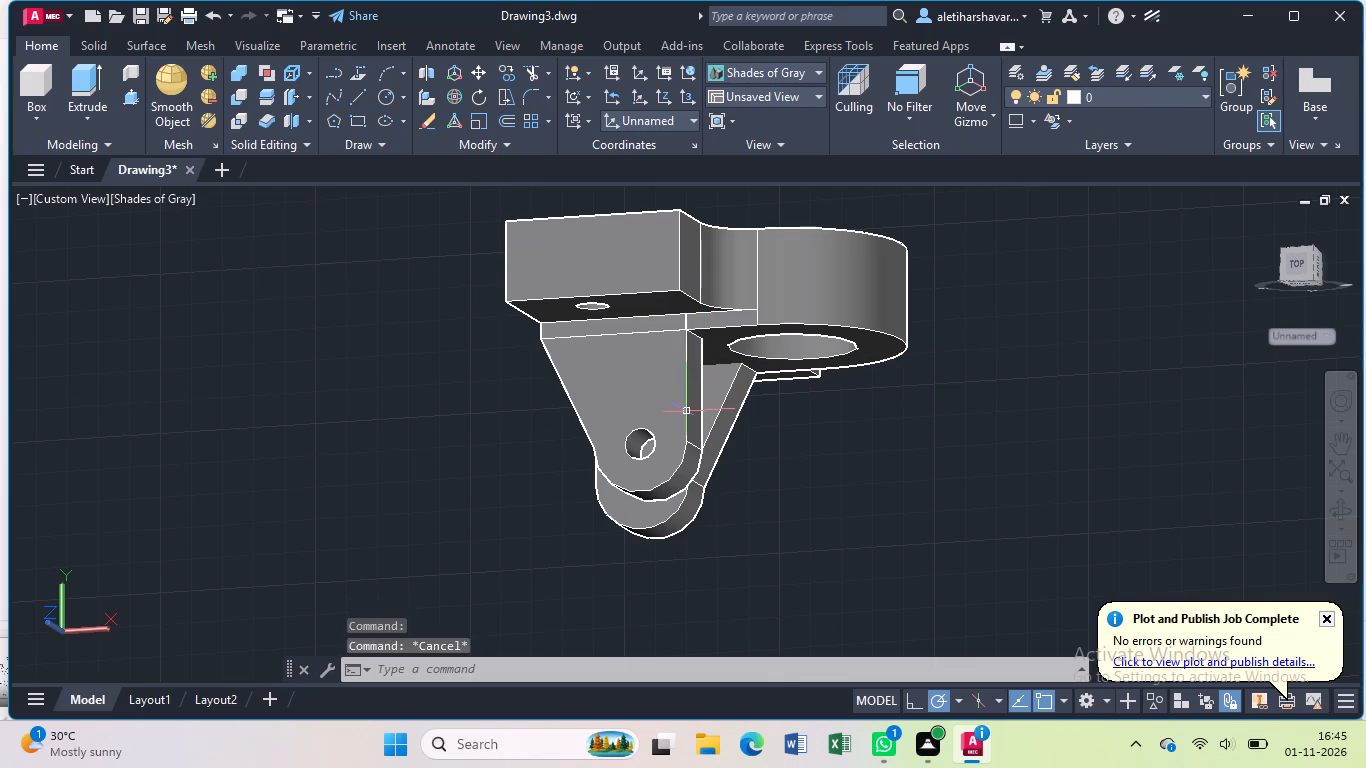
Undo the work on the second leg back through its hole, rounding and taper cuts, line deletions, join and taper lines.
{"action": "key", "text": "ctrl+z"}
{"action": "key", "text": "ctrl+z"}
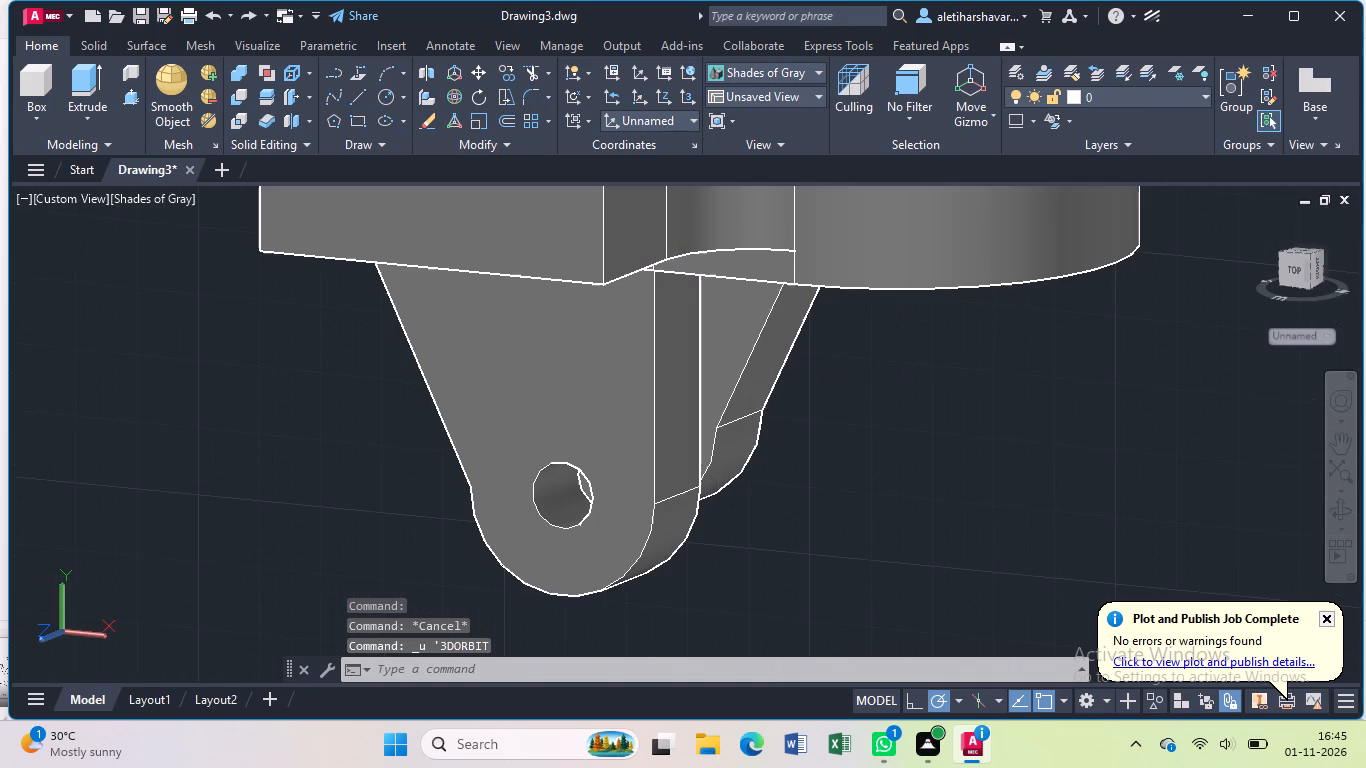
{"action": "key", "text": "ctrl+z"}
{"action": "key", "text": "ctrl+z"}
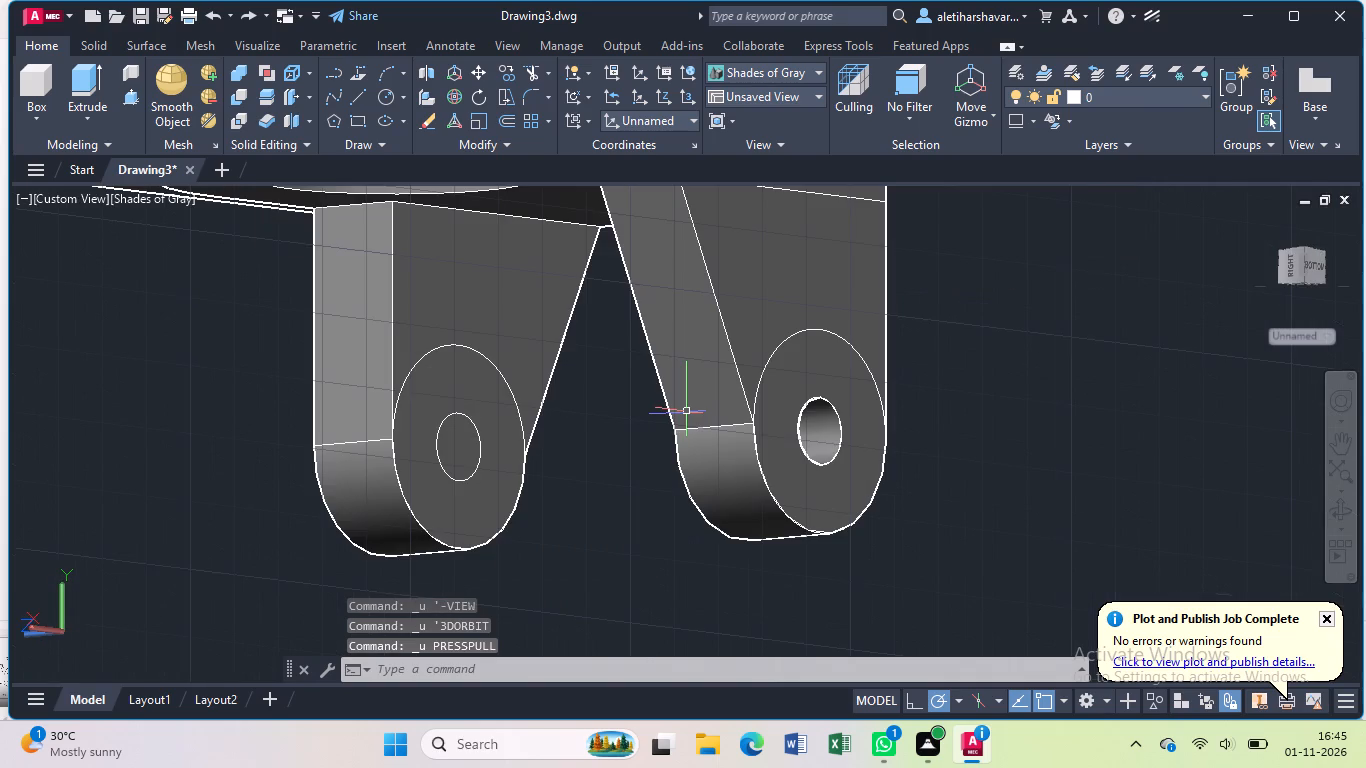
{"action": "key", "text": "ctrl+z"}
{"action": "key", "text": "ctrl+z"}
{"action": "key", "text": "ctrl+z"}
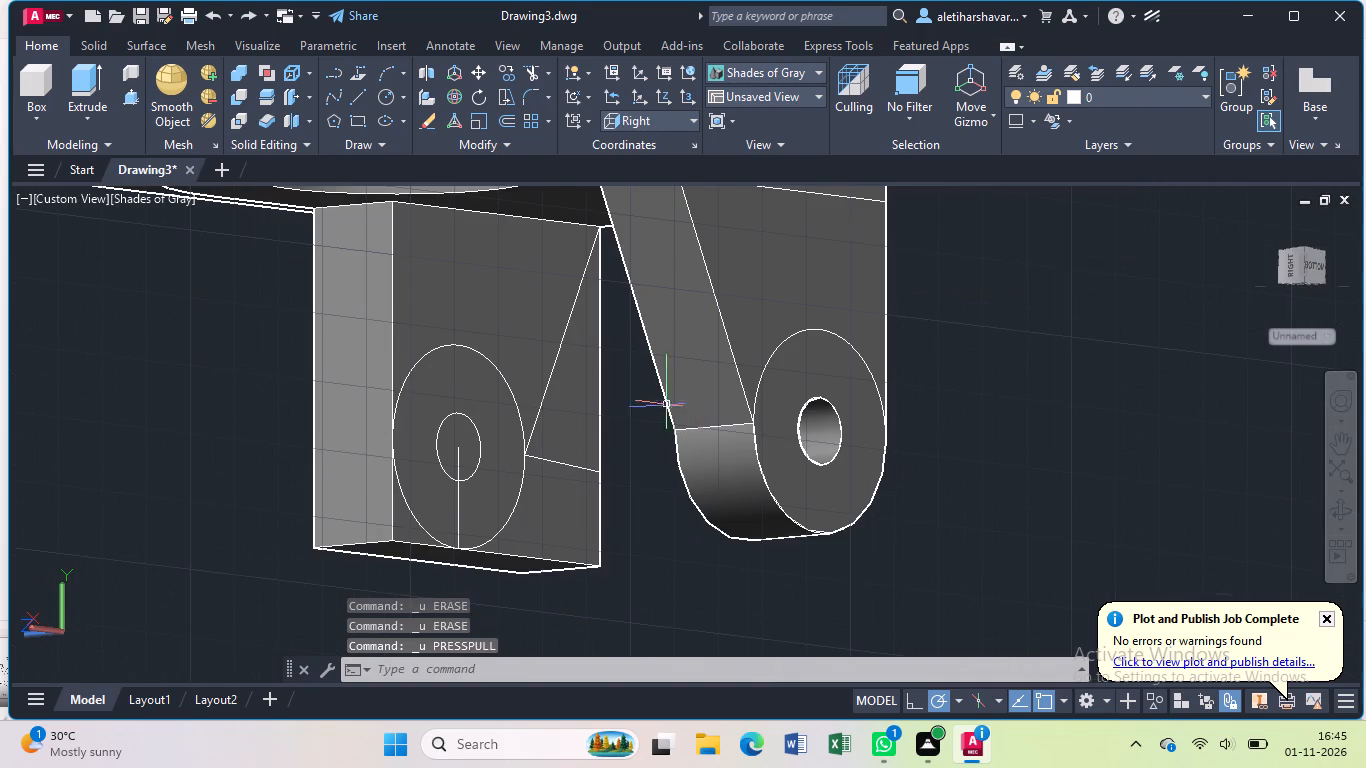
{"action": "scroll", "coordinate": [473, 463], "scroll_direction": "up", "scroll_amount": 2}
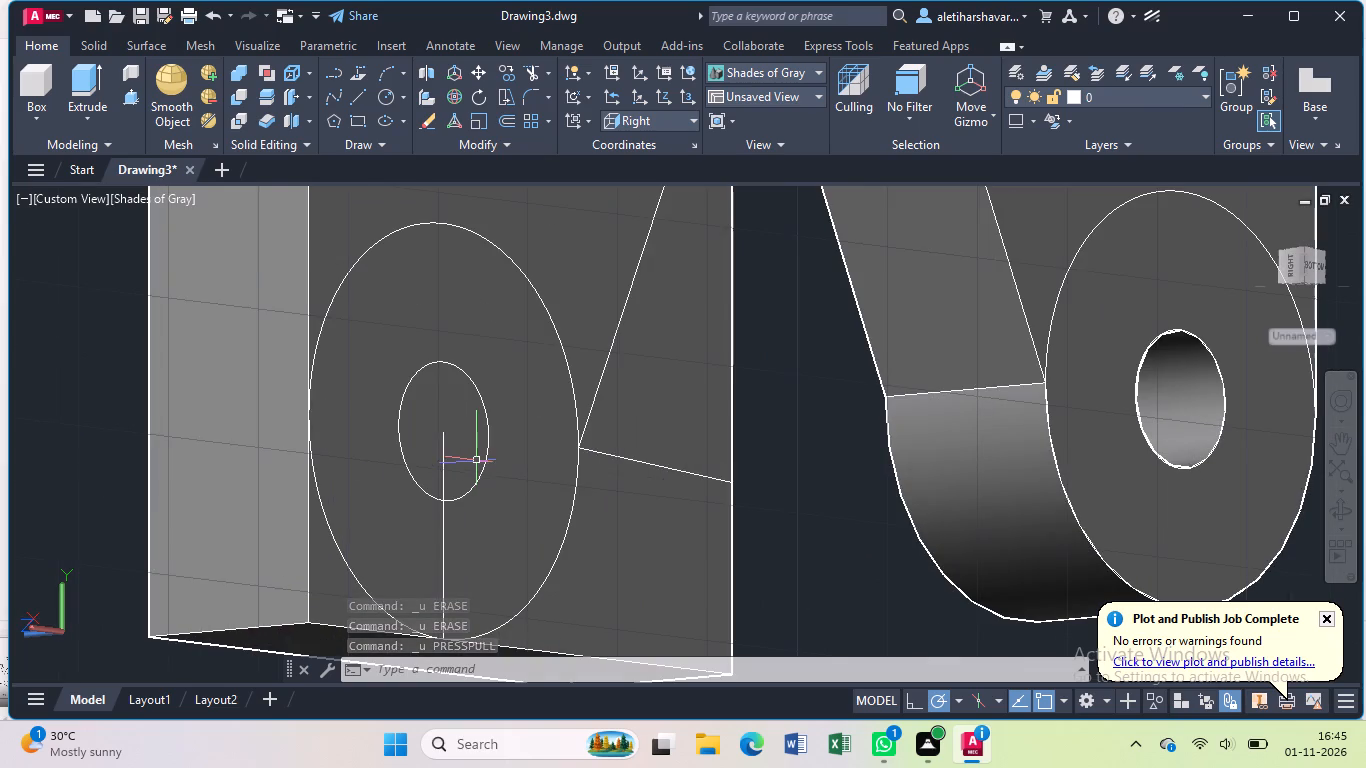
{"action": "scroll", "coordinate": [476, 453], "scroll_direction": "down", "scroll_amount": 1}
{"action": "left_click", "coordinate": [569, 377]}
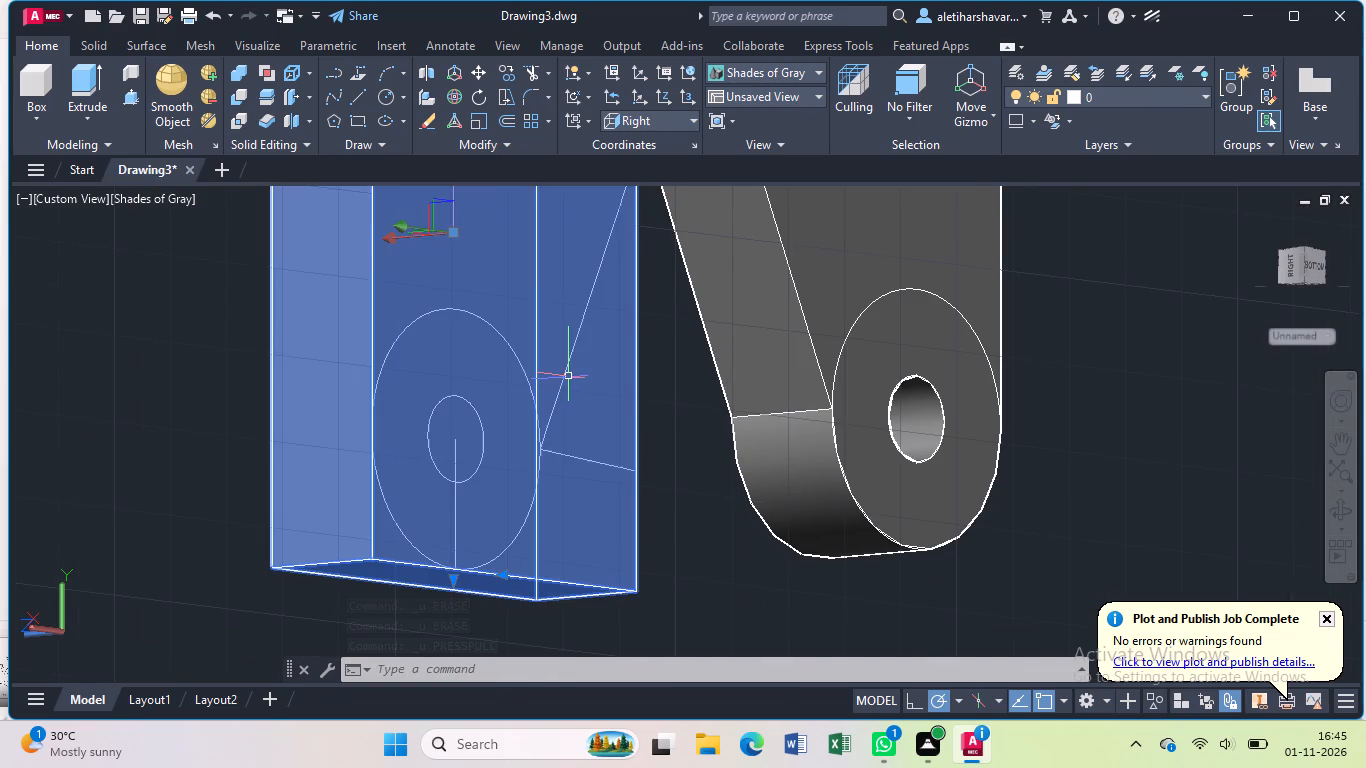
{"action": "key", "text": "Escape"}
{"action": "key", "text": "ctrl+z"}
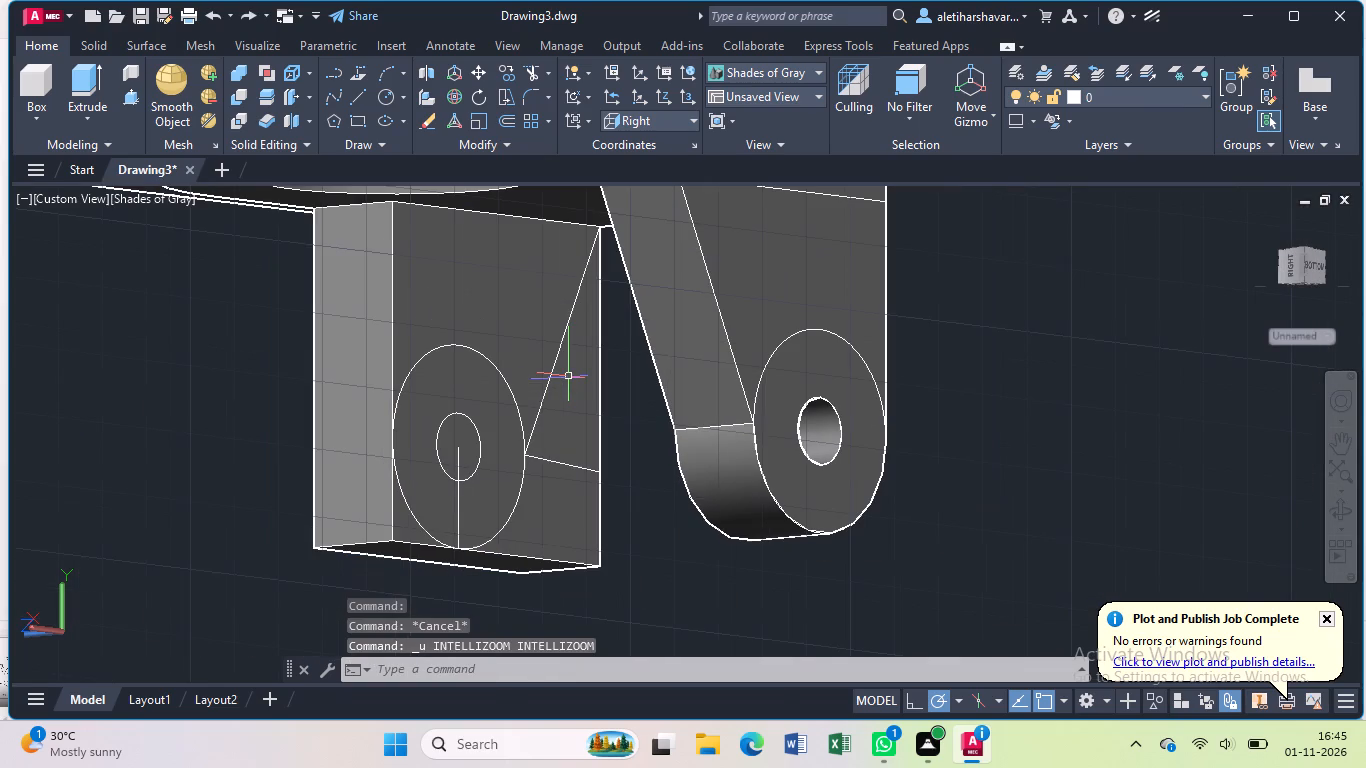
{"action": "key", "text": "ctrl+z"}
{"action": "key", "text": "ctrl+z"}
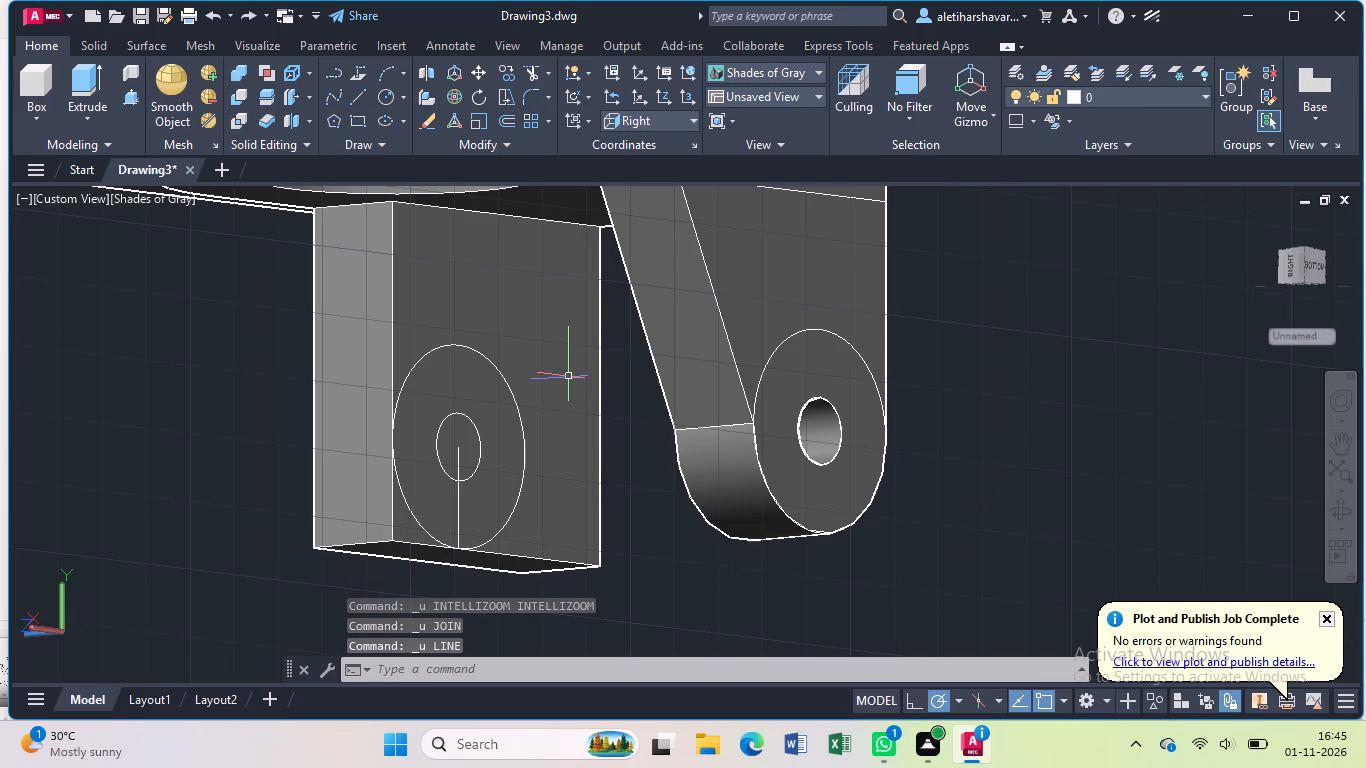
Draw a line from the uncut leg's inner bottom corner 15 mm along the bottom edge and 15 mm up its side face.
{"action": "key", "text": "l"}
{"action": "key", "text": "Return"}
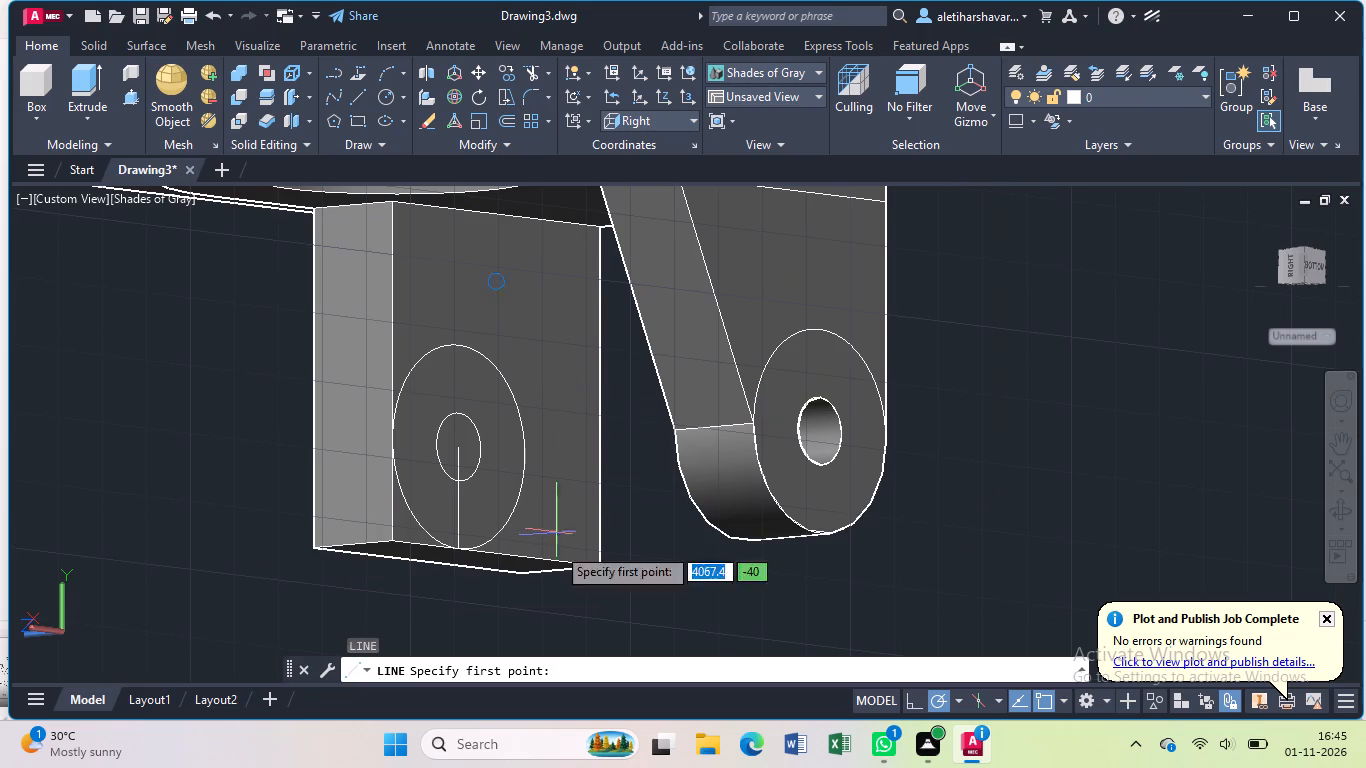
{"action": "left_click", "coordinate": [604, 565]}
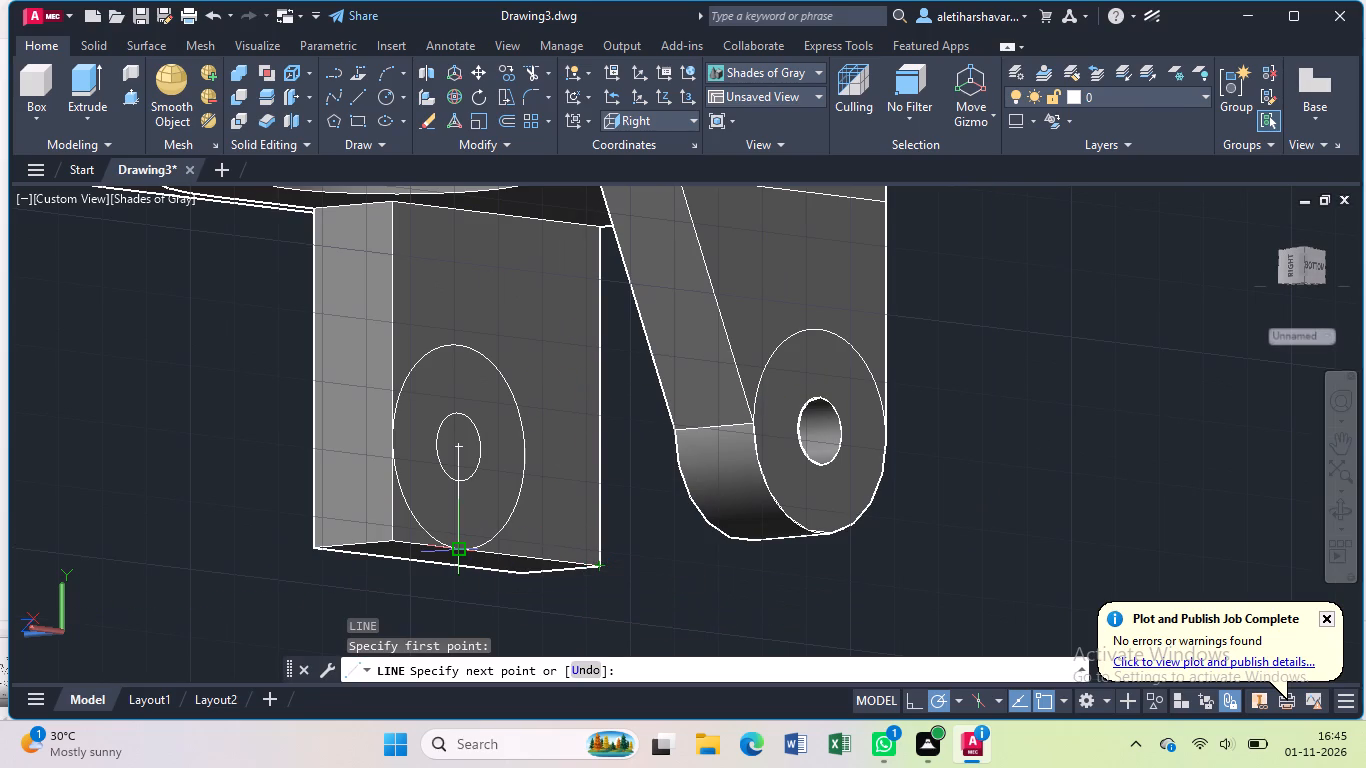
{"action": "type", "text": "15"}
{"action": "key", "text": "Return"}
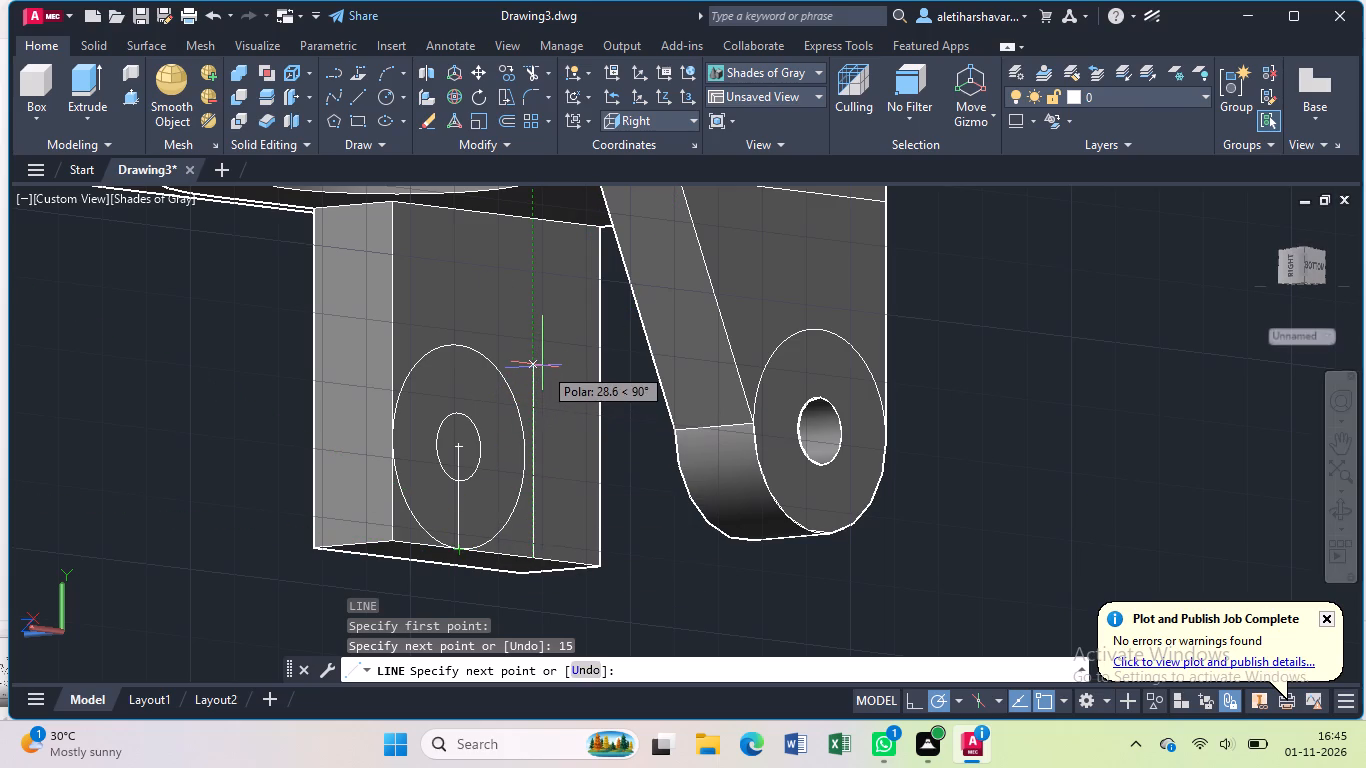
{"action": "type", "text": "15"}
{"action": "key", "text": "Return"}
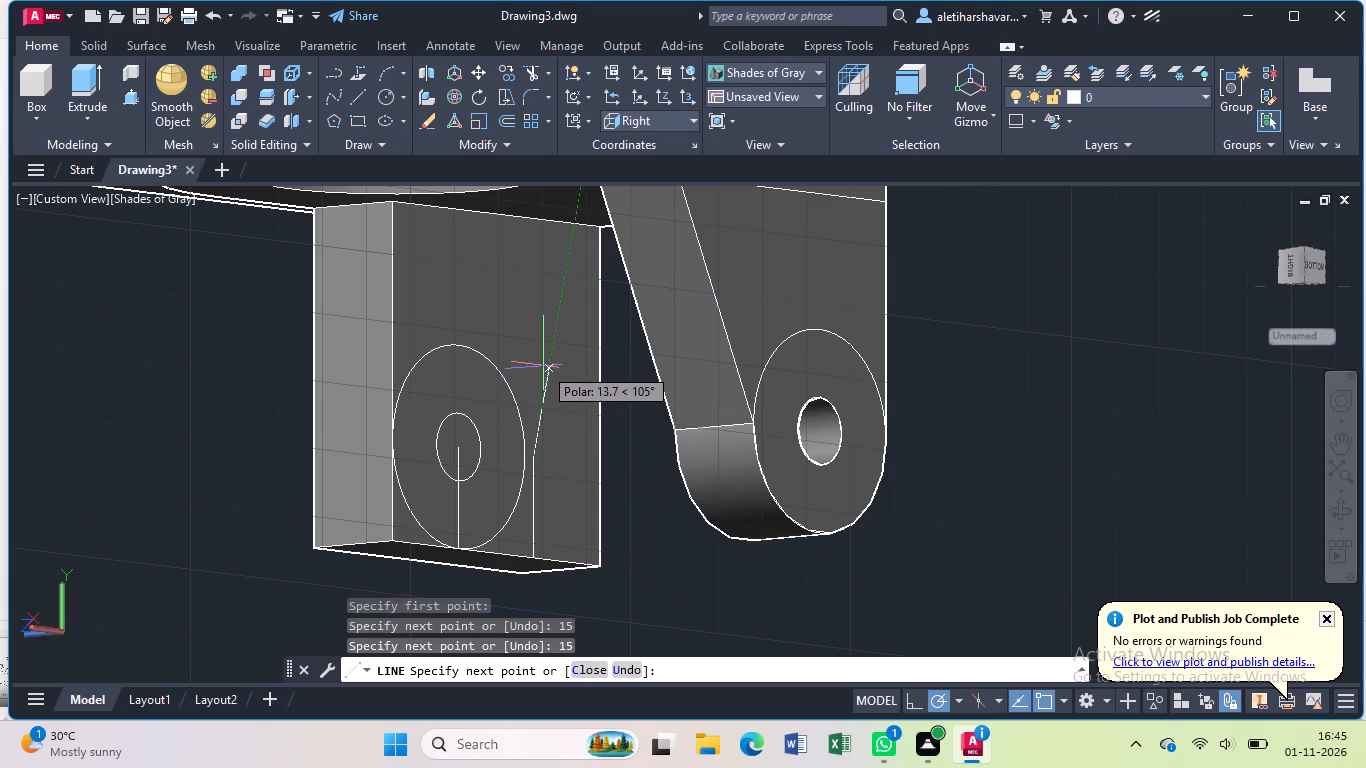
{"action": "key", "text": "Escape"}
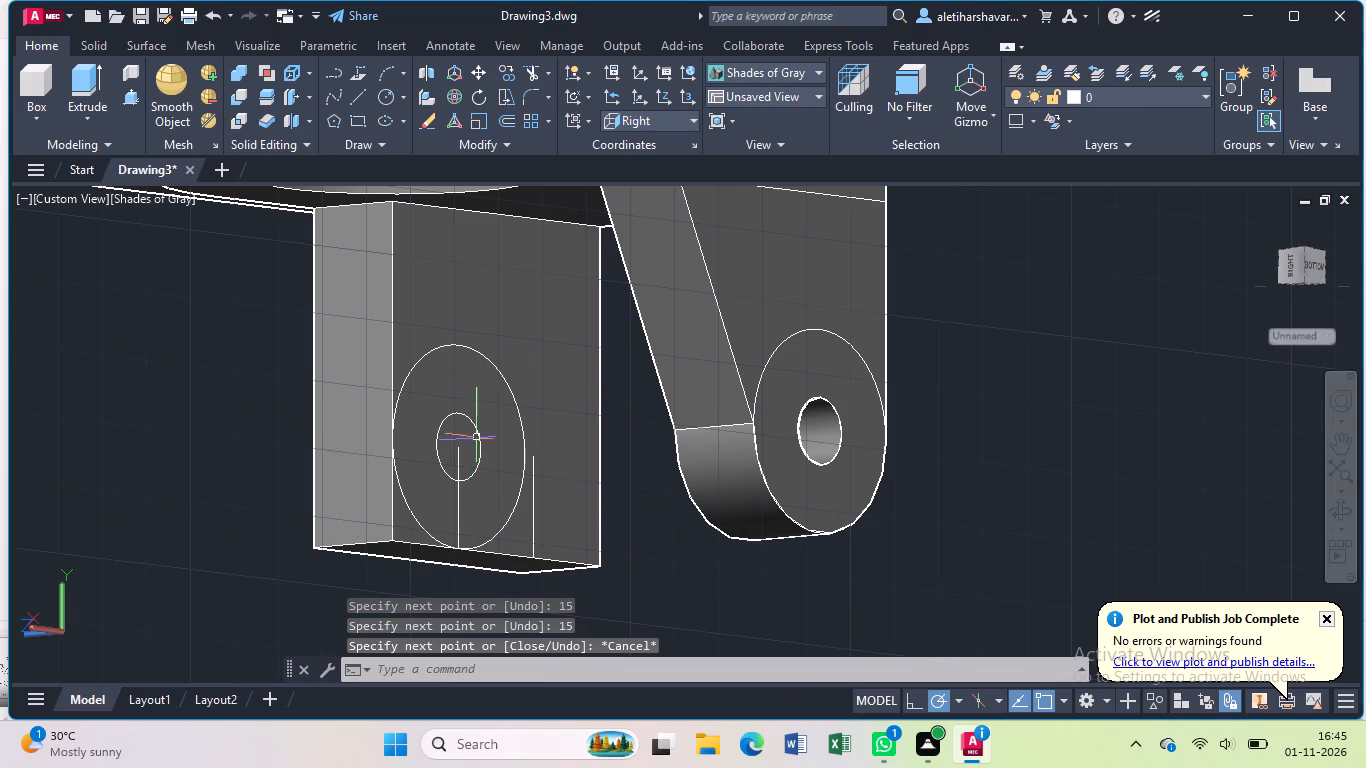
{"action": "left_click", "coordinate": [477, 437]}
{"action": "key", "text": "Escape"}
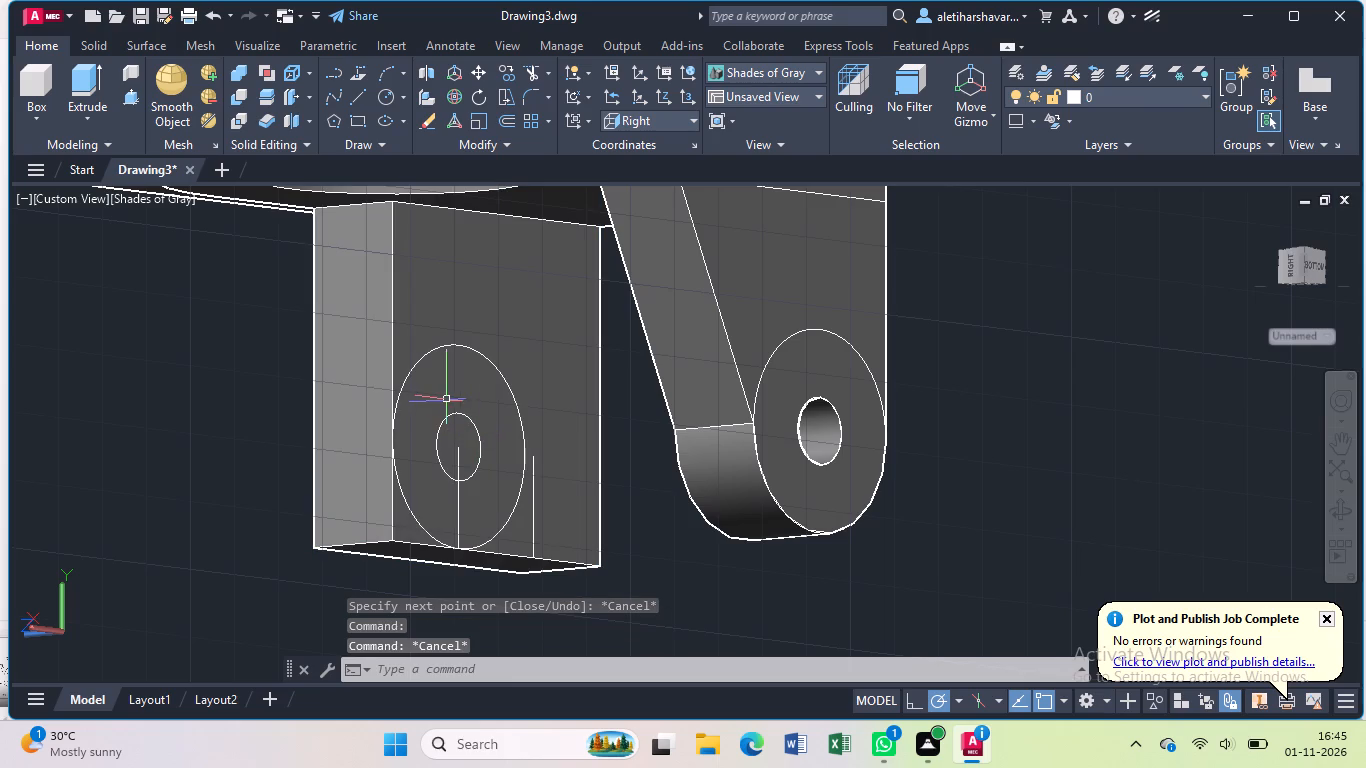
Copy both concentric circles from their shared centre to the upper end of the new 15 mm vertical line.
{"action": "scroll", "coordinate": [420, 355], "scroll_direction": "up", "scroll_amount": 1}
{"action": "left_click", "coordinate": [431, 352]}
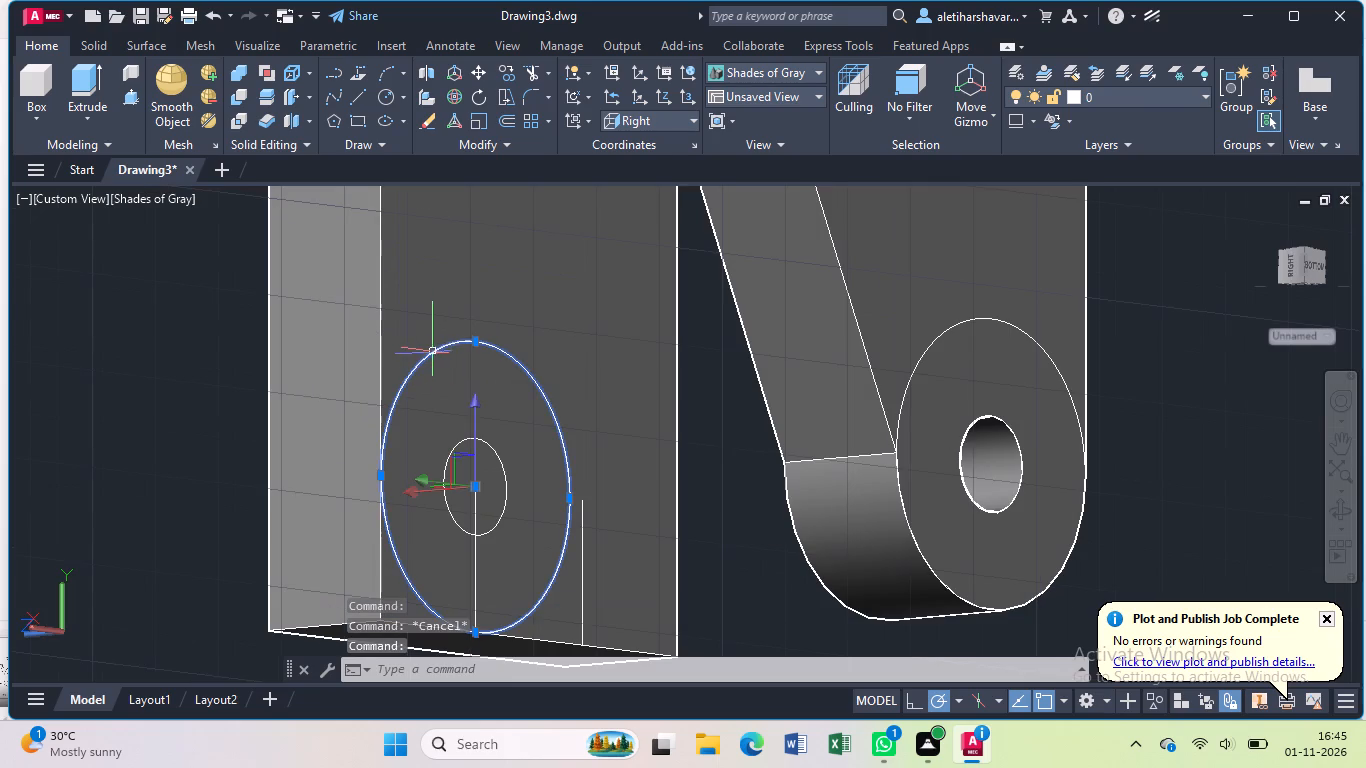
{"action": "left_click", "coordinate": [491, 444]}
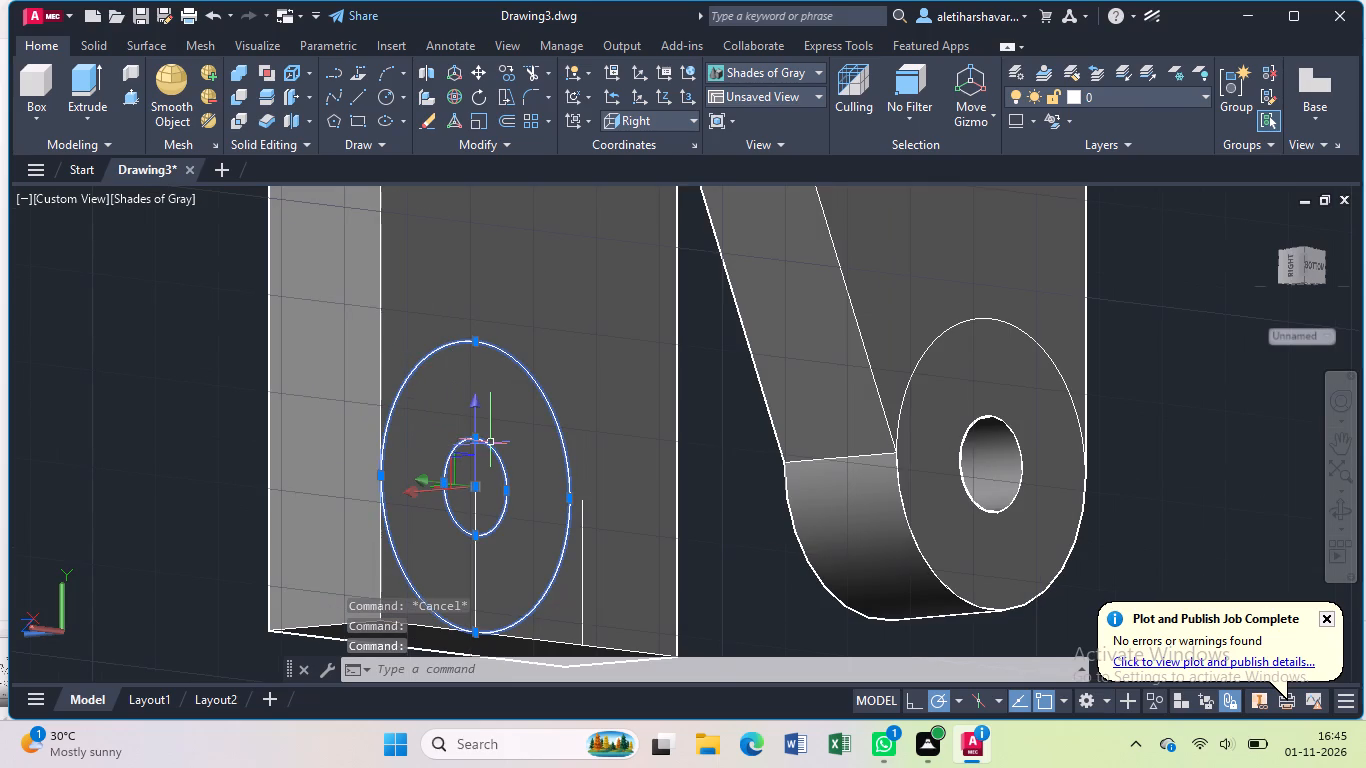
{"action": "type", "text": "co"}
{"action": "key", "text": "Return"}
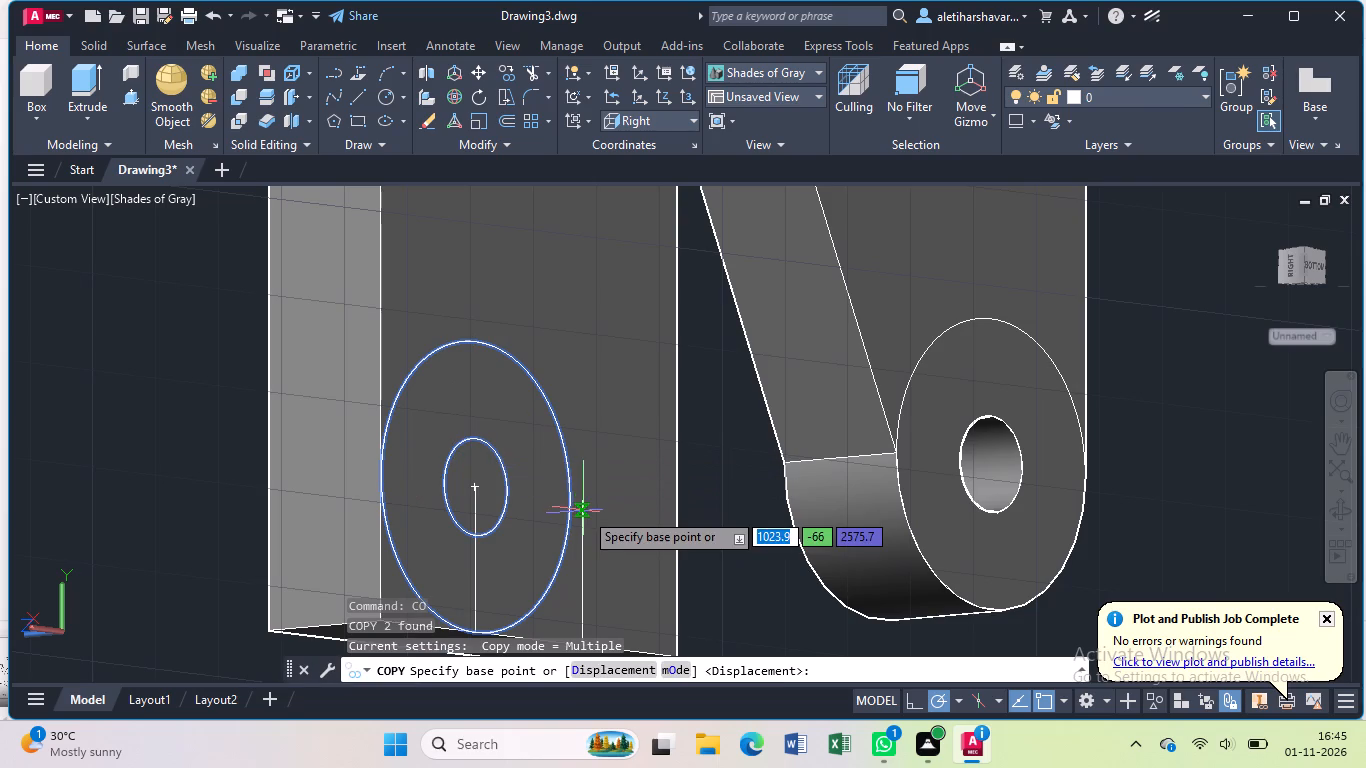
{"action": "left_click_drag", "start_coordinate": [474, 489], "coordinate": [483, 493]}
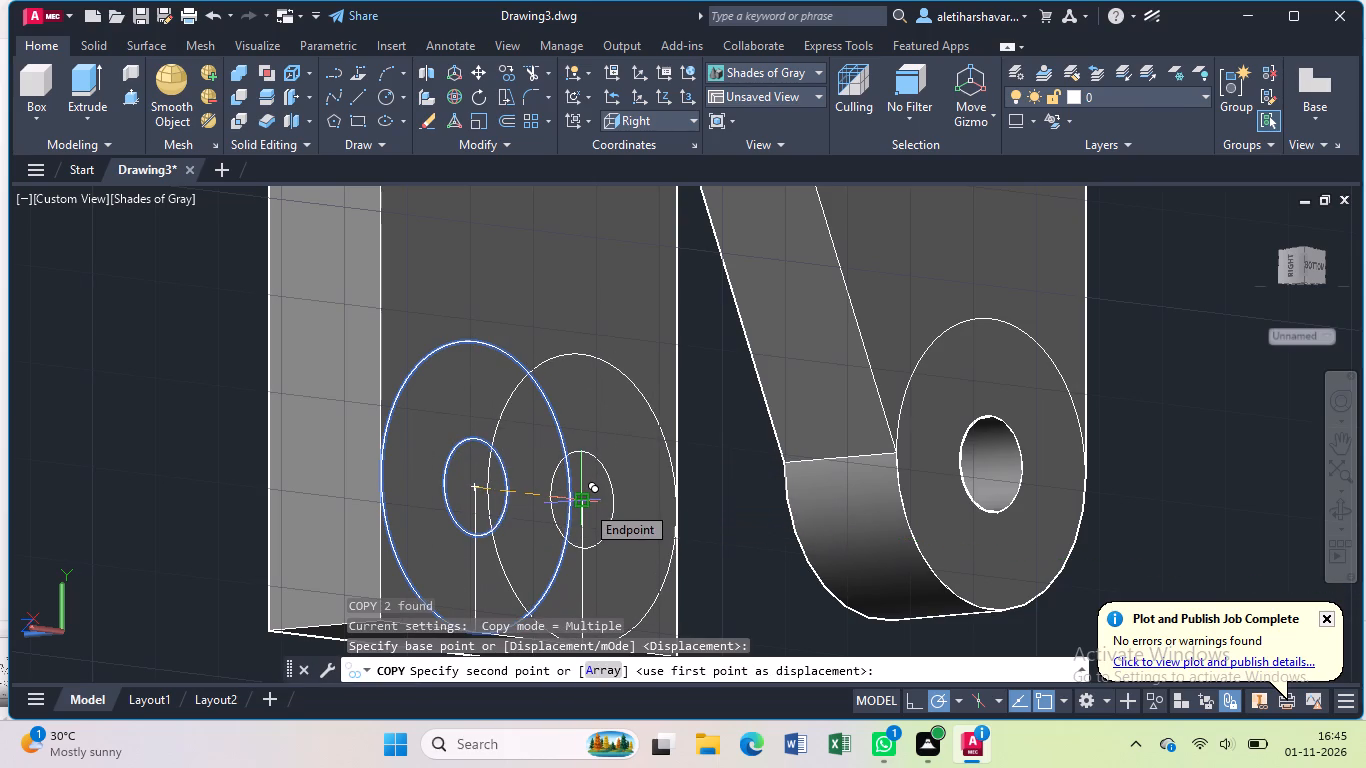
{"action": "left_click", "coordinate": [585, 504]}
{"action": "key", "text": "Escape"}
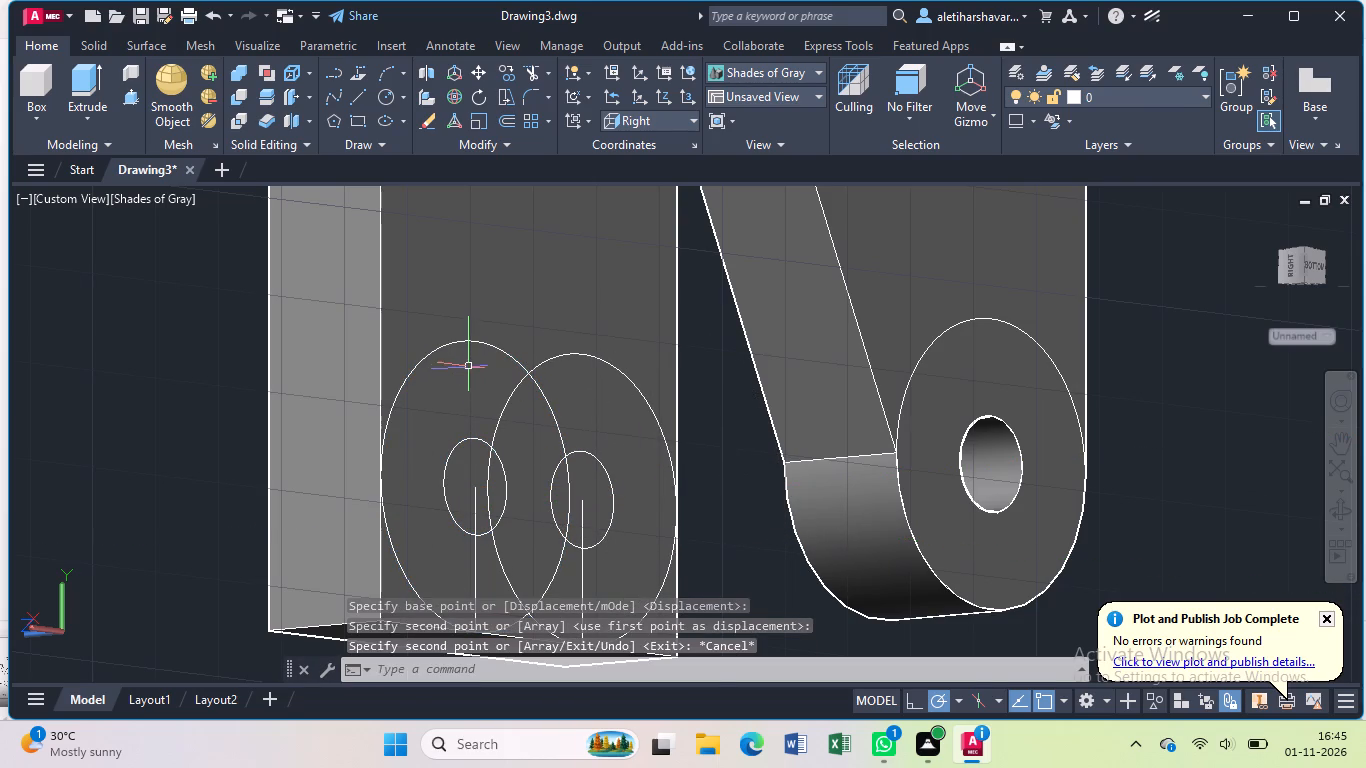
Delete the two original concentric circles and the vertical construction line at their centre.
{"action": "left_click", "coordinate": [470, 342]}
{"action": "left_click", "coordinate": [462, 442]}
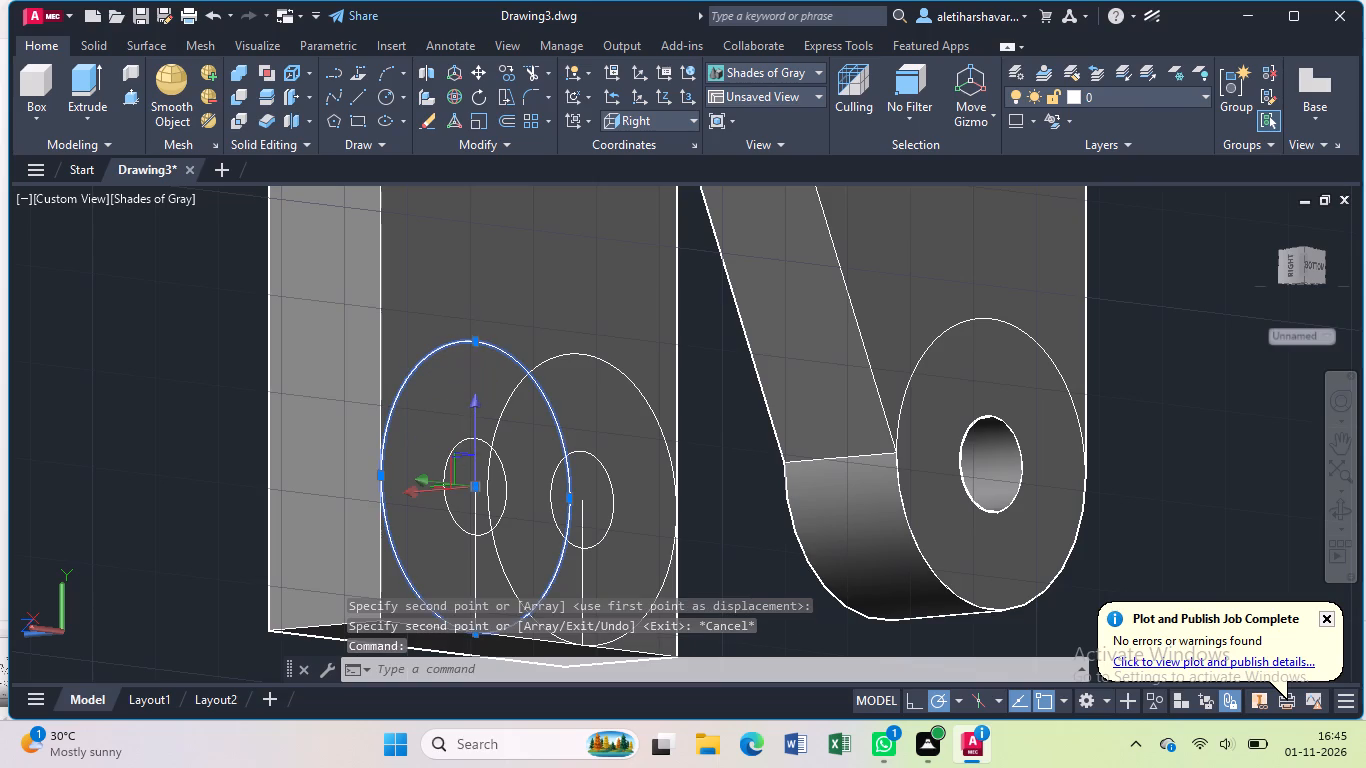
{"action": "left_click", "coordinate": [473, 514]}
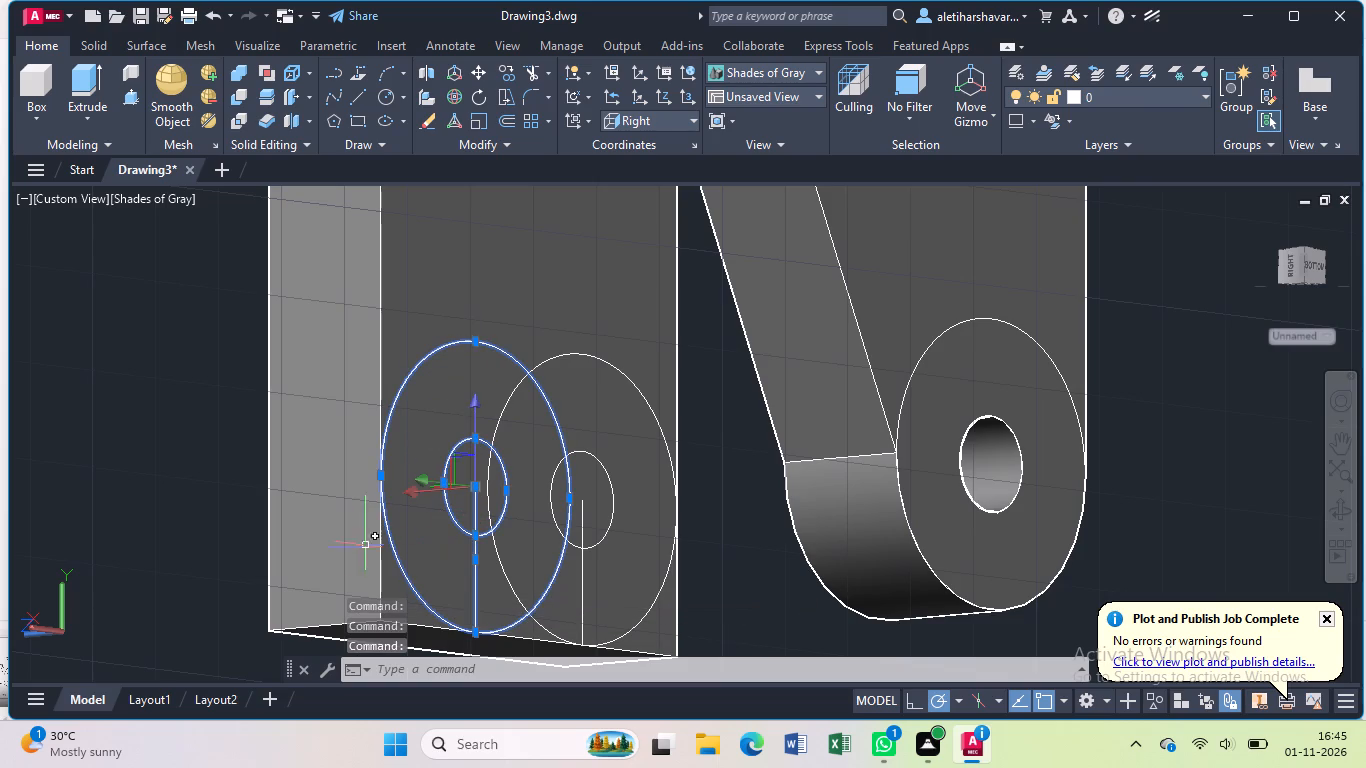
{"action": "key", "text": "Delete"}
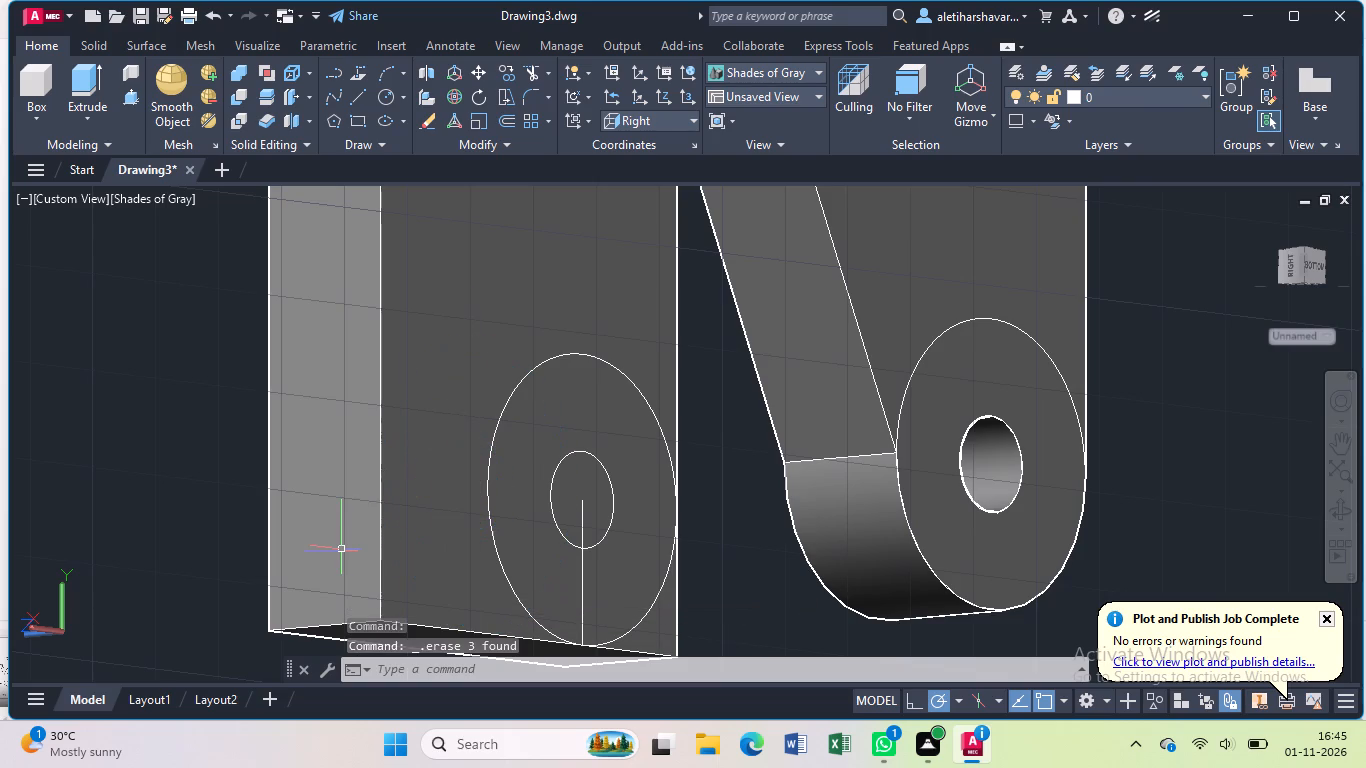
Draw a closed triangular taper outline from the large circle's outer quadrant to the leg's top corner, down its edge and back.
{"action": "scroll", "coordinate": [395, 623], "scroll_direction": "down", "scroll_amount": 2}
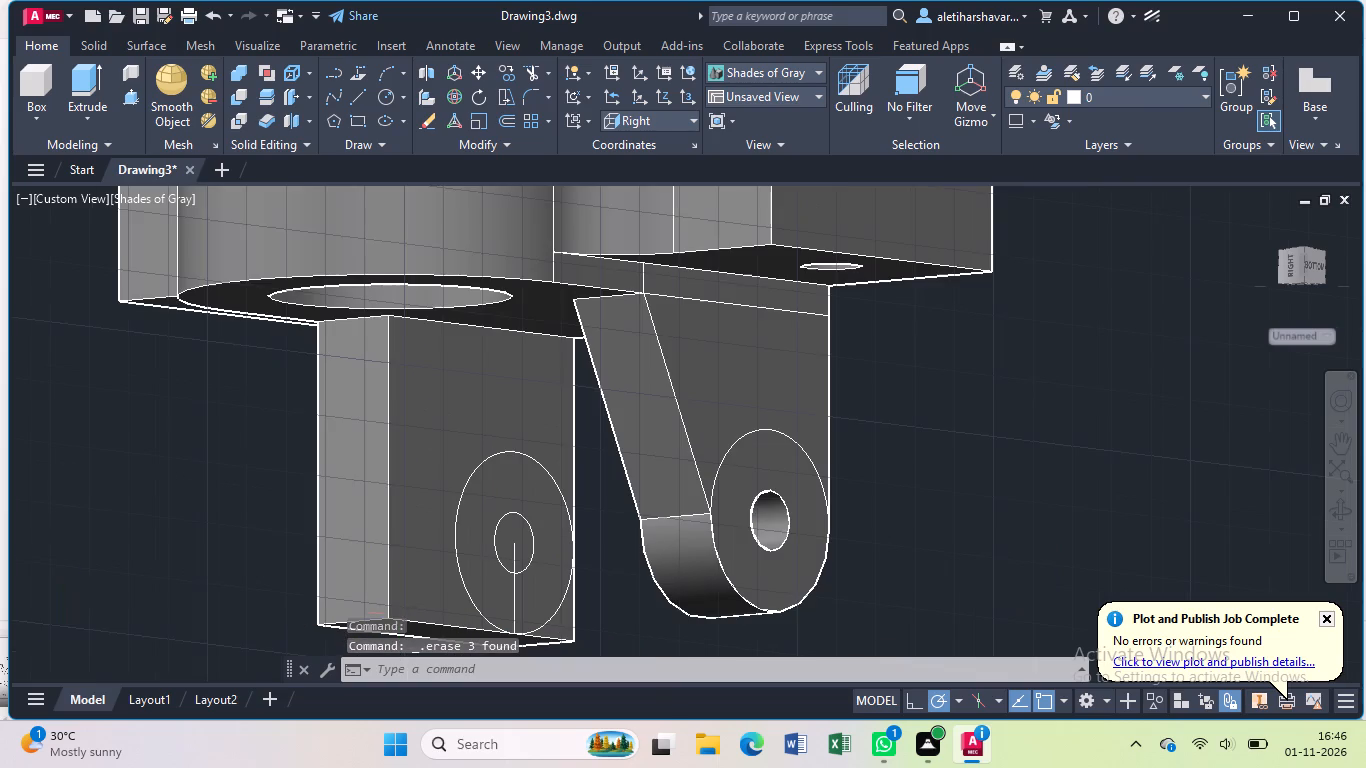
{"action": "key", "text": "l"}
{"action": "key", "text": "Return"}
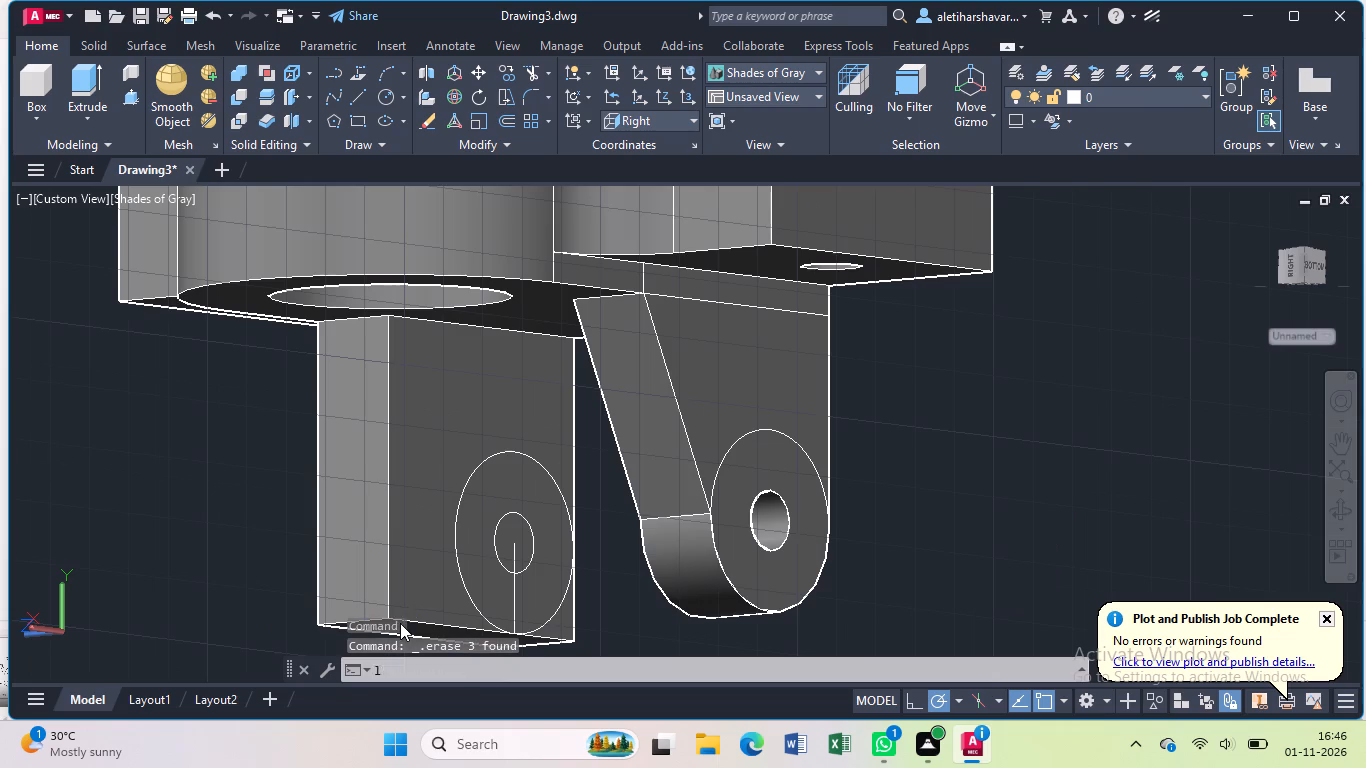
{"action": "left_click", "coordinate": [454, 537]}
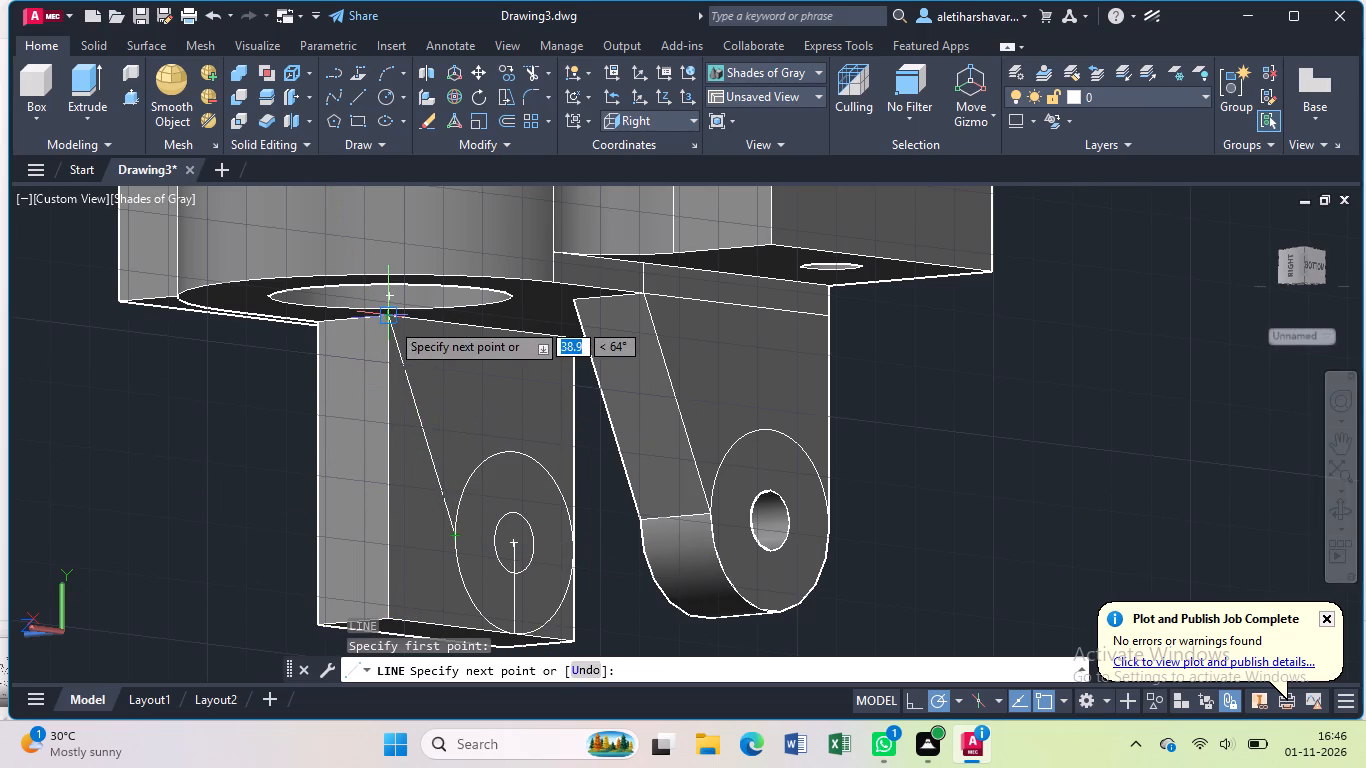
{"action": "left_click", "coordinate": [390, 321]}
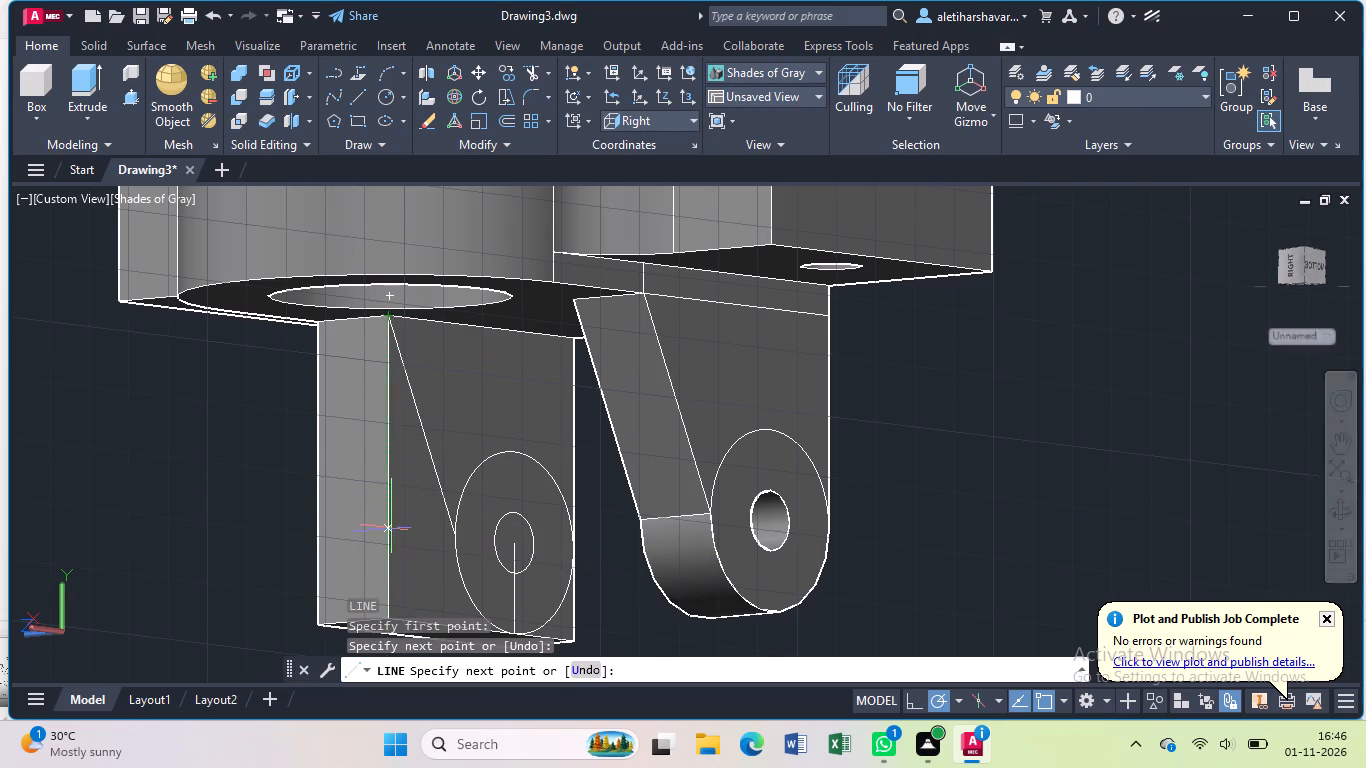
{"action": "left_click", "coordinate": [389, 538]}
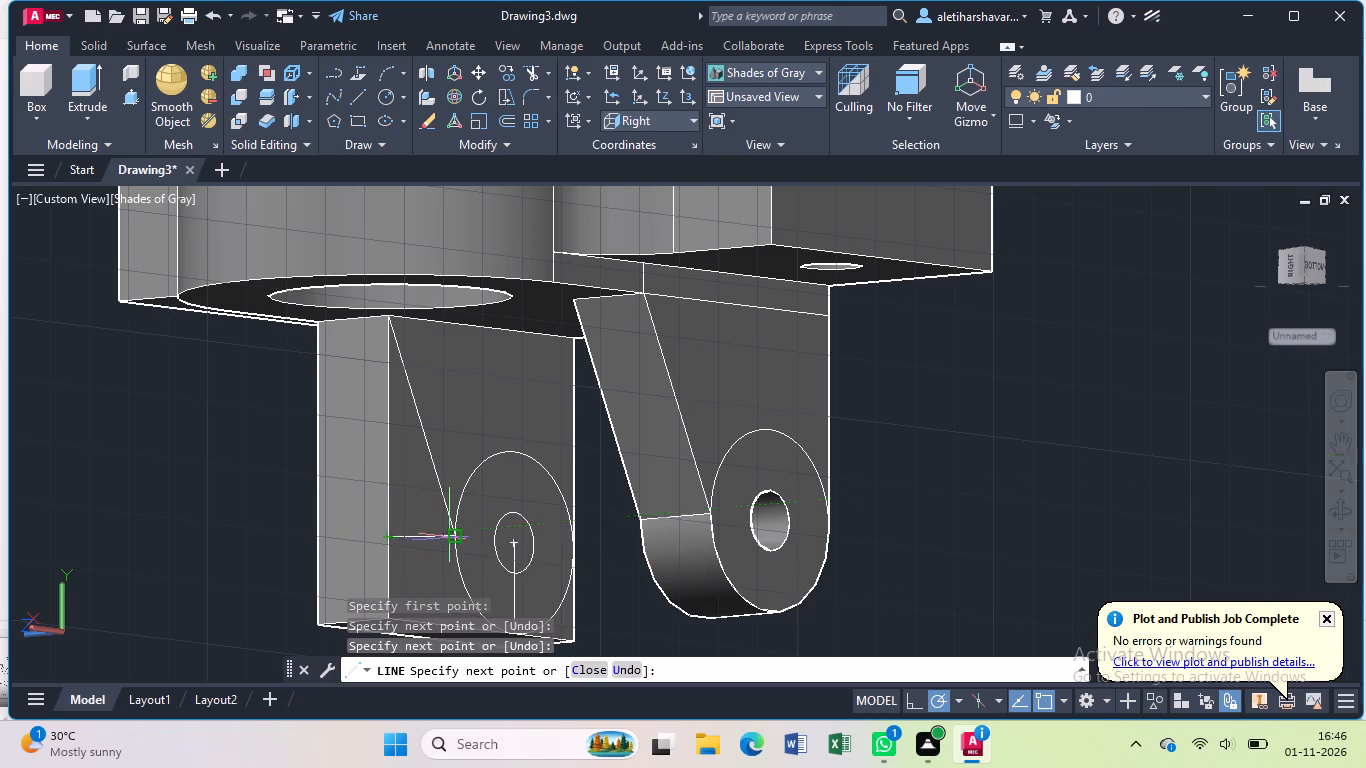
{"action": "left_click_drag", "start_coordinate": [454, 538], "coordinate": [415, 537]}
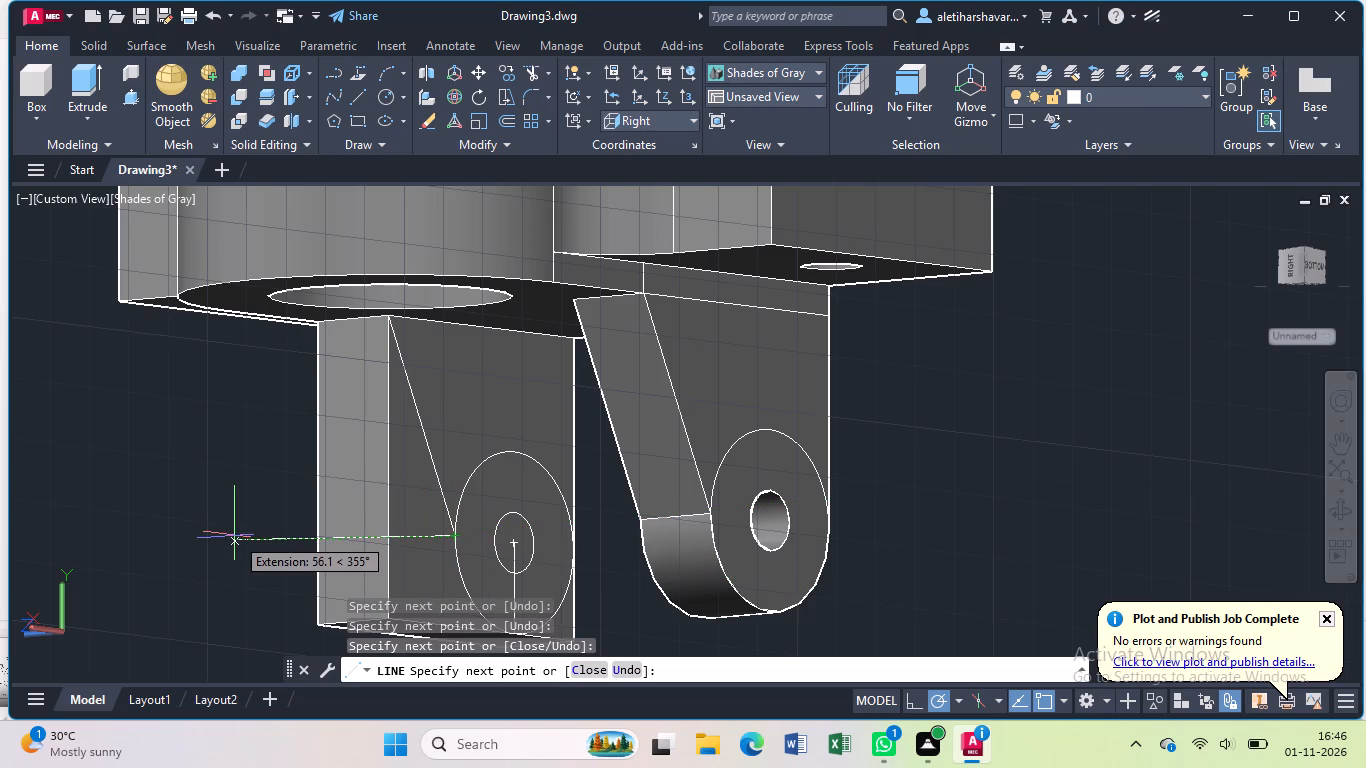
{"action": "key", "text": "Escape"}
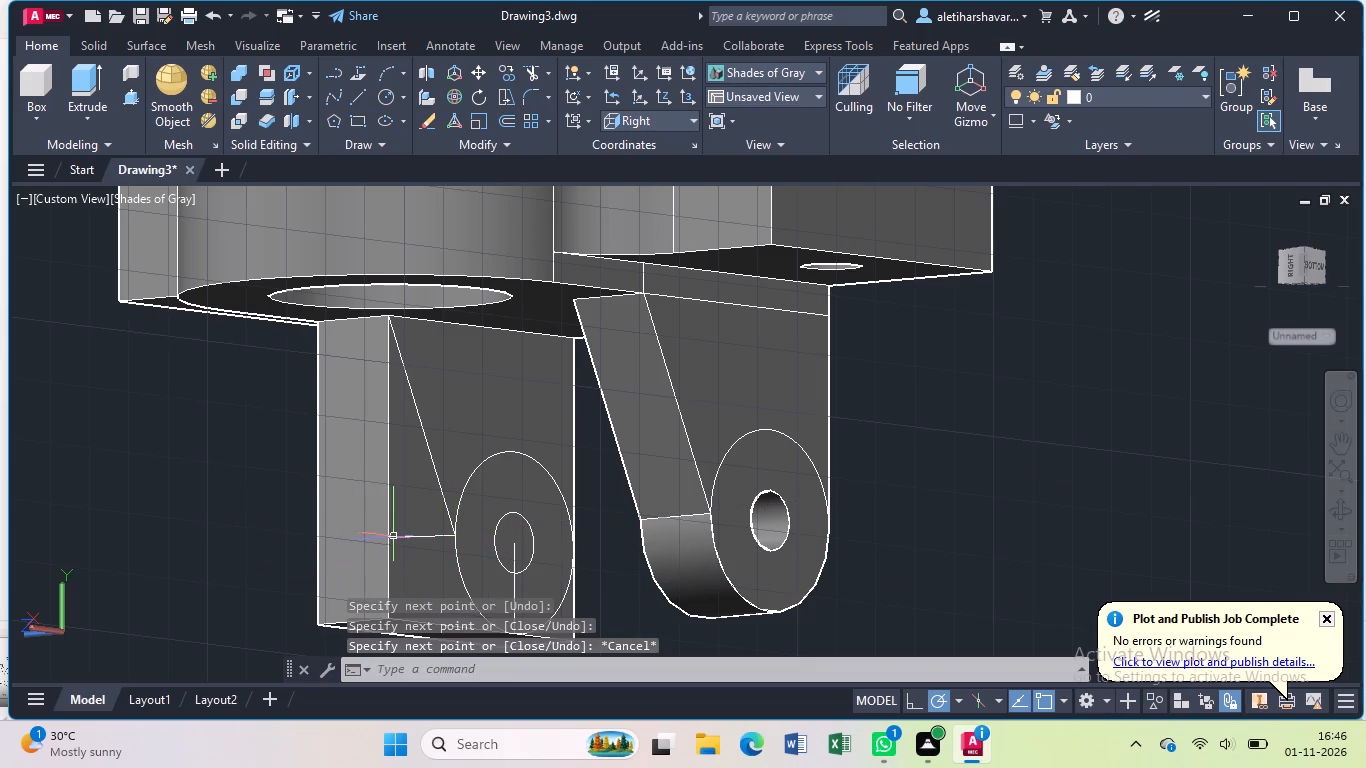
Join the slanted and horizontal lines of the second leg's taper outline into one polyline.
{"action": "left_click", "coordinate": [394, 537]}
{"action": "left_click", "coordinate": [433, 464]}
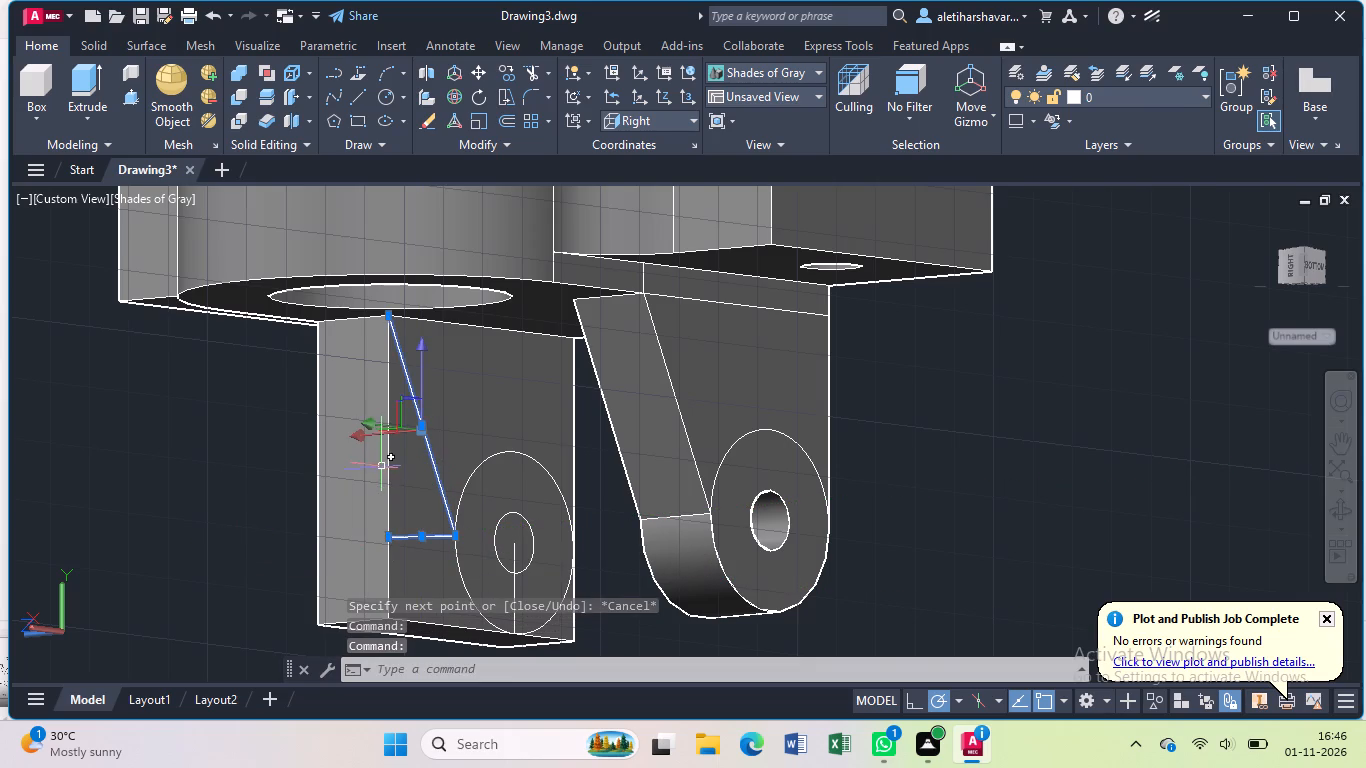
{"action": "left_click", "coordinate": [389, 470]}
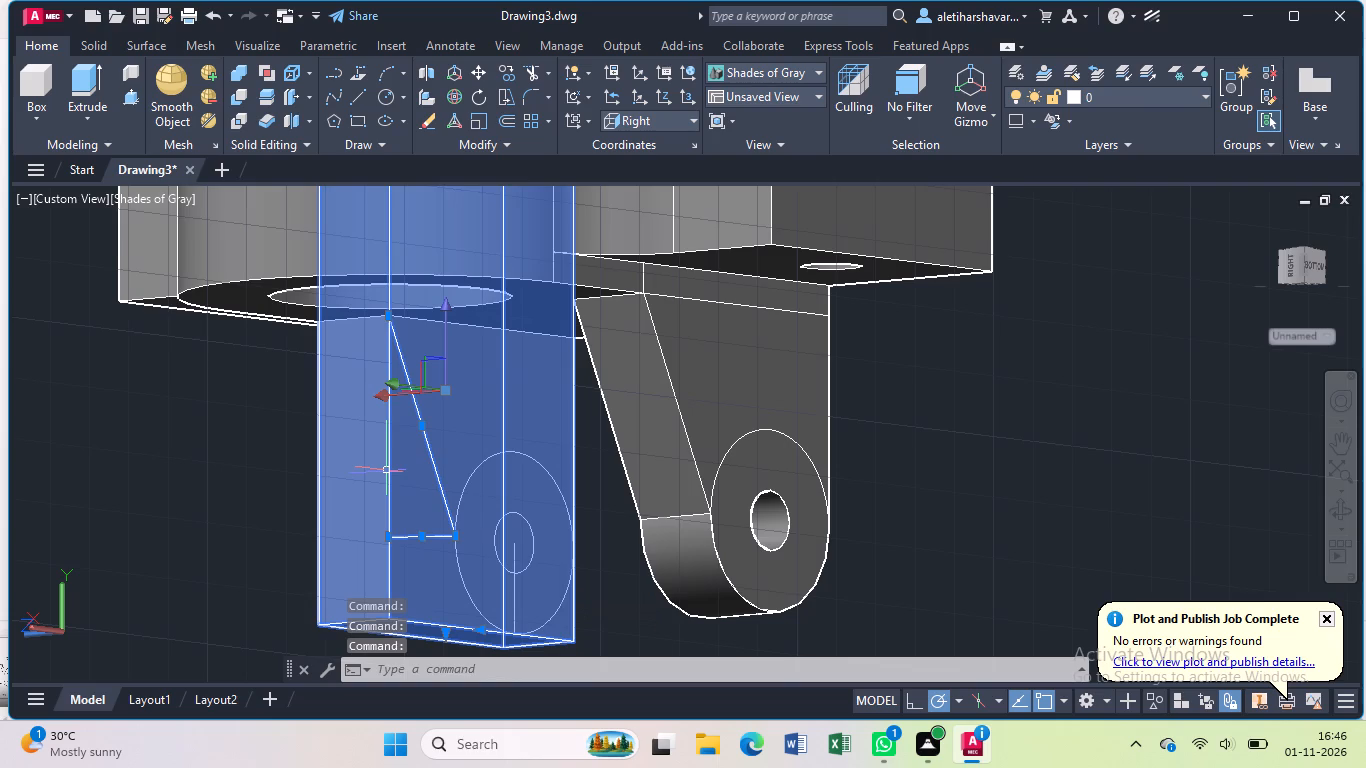
{"action": "key", "text": "j"}
{"action": "key", "text": "Return"}
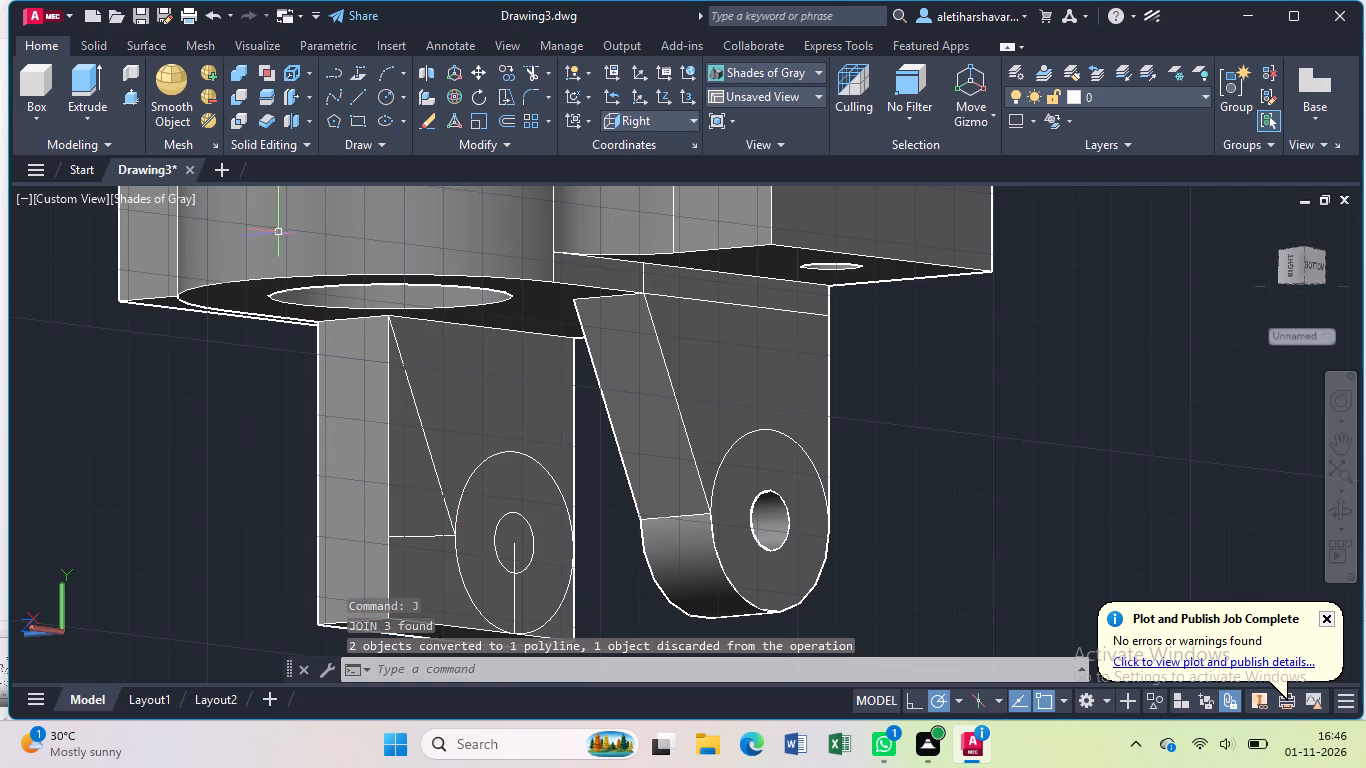
Press-pull the triangular taper area through the second leg's full thickness to cut it away.
{"action": "left_click", "coordinate": [130, 92]}
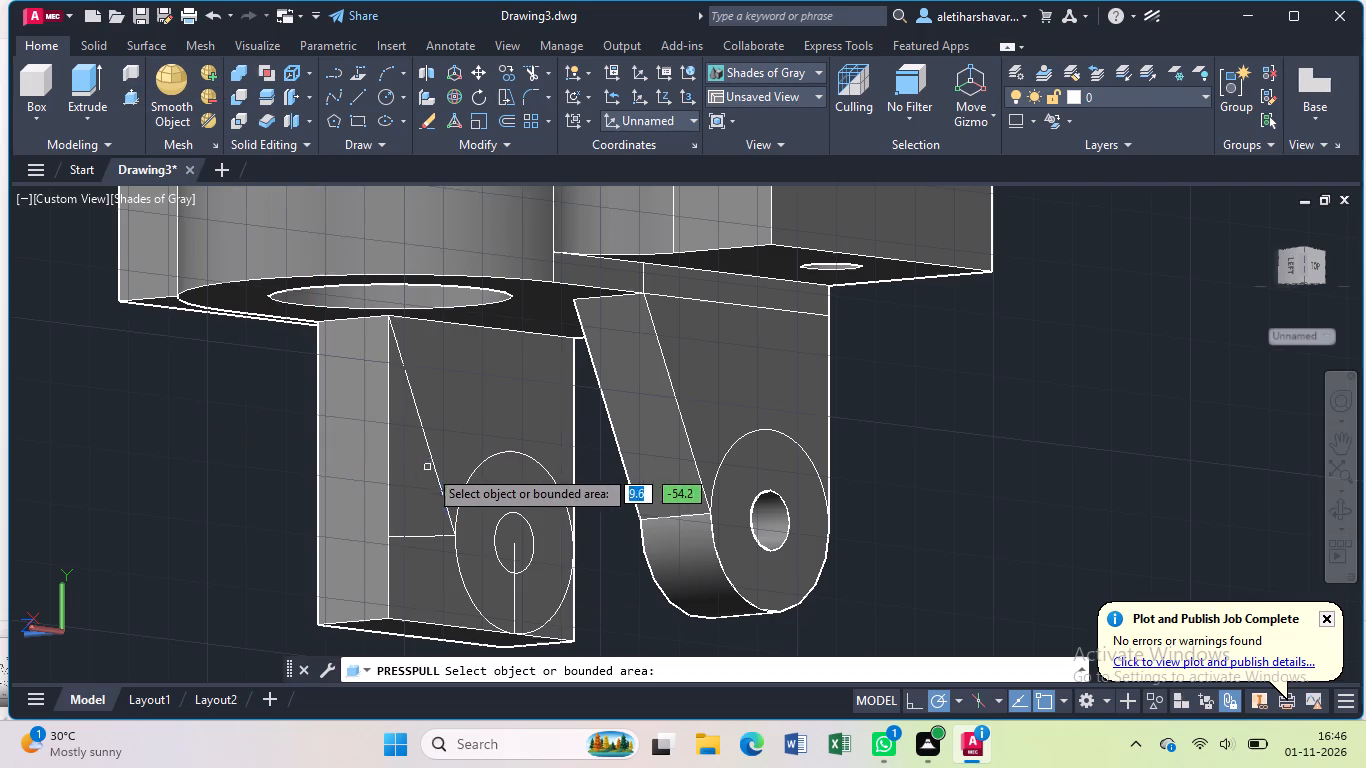
{"action": "left_click", "coordinate": [417, 474]}
{"action": "left_click", "coordinate": [209, 479]}
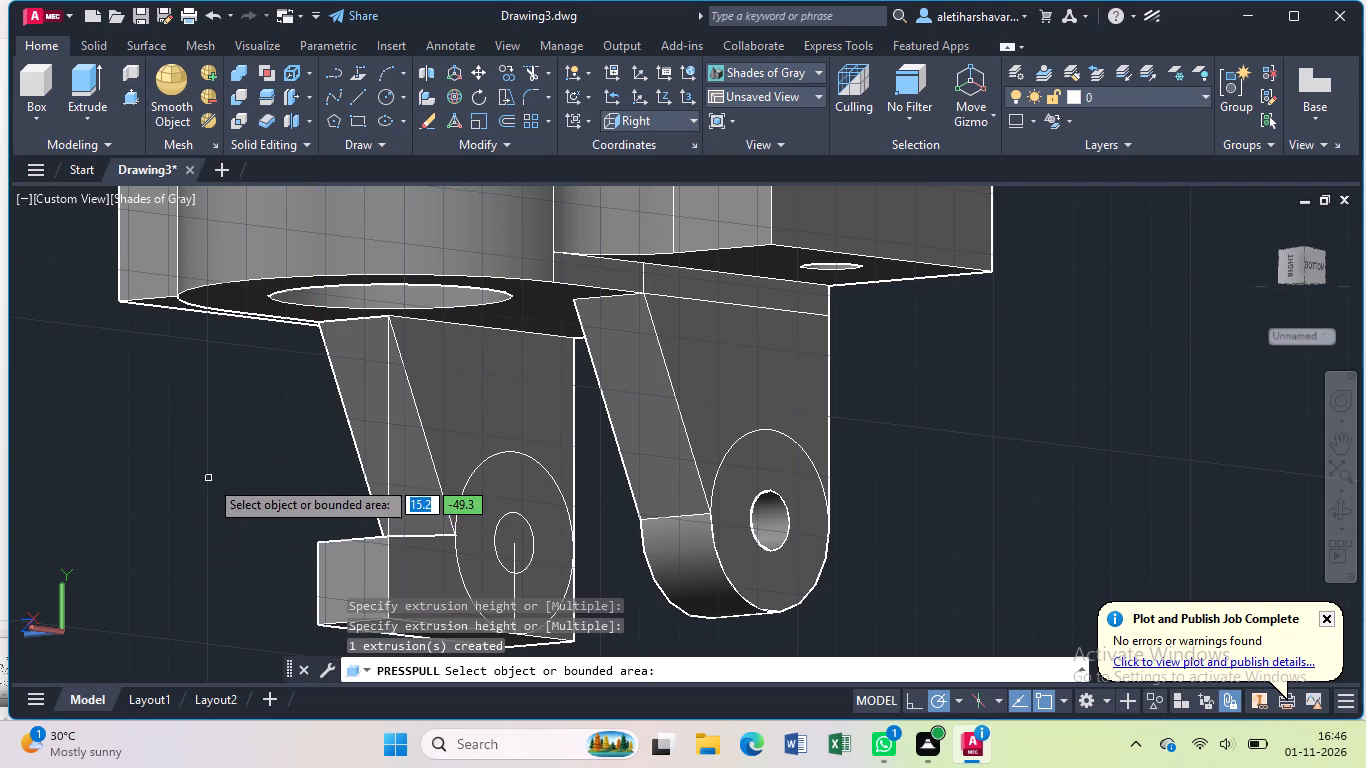
Press-pull both lower corner areas outside the large circle through the second leg to cut its rounded end.
{"action": "left_click", "coordinate": [412, 599]}
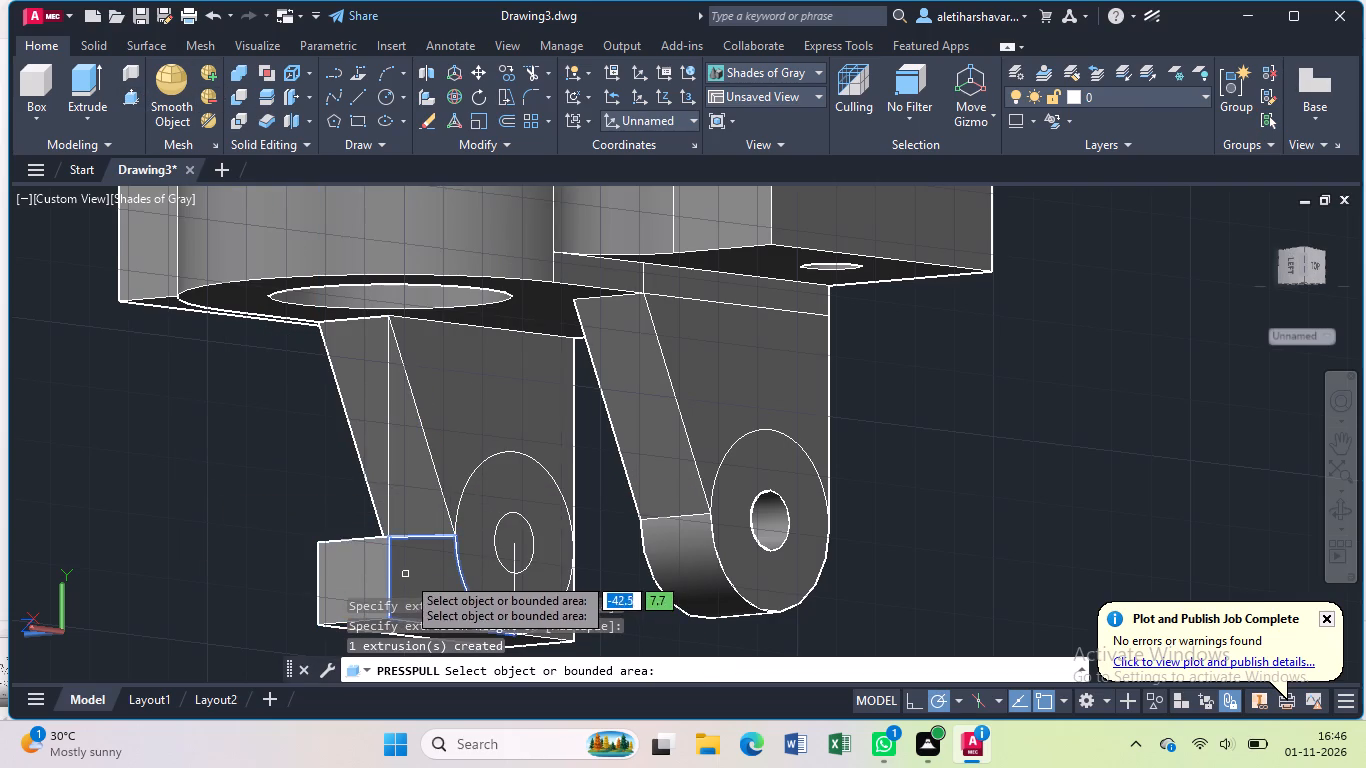
{"action": "left_click", "coordinate": [406, 575]}
{"action": "left_click", "coordinate": [242, 566]}
{"action": "scroll", "coordinate": [315, 539], "scroll_direction": "down", "scroll_amount": 1}
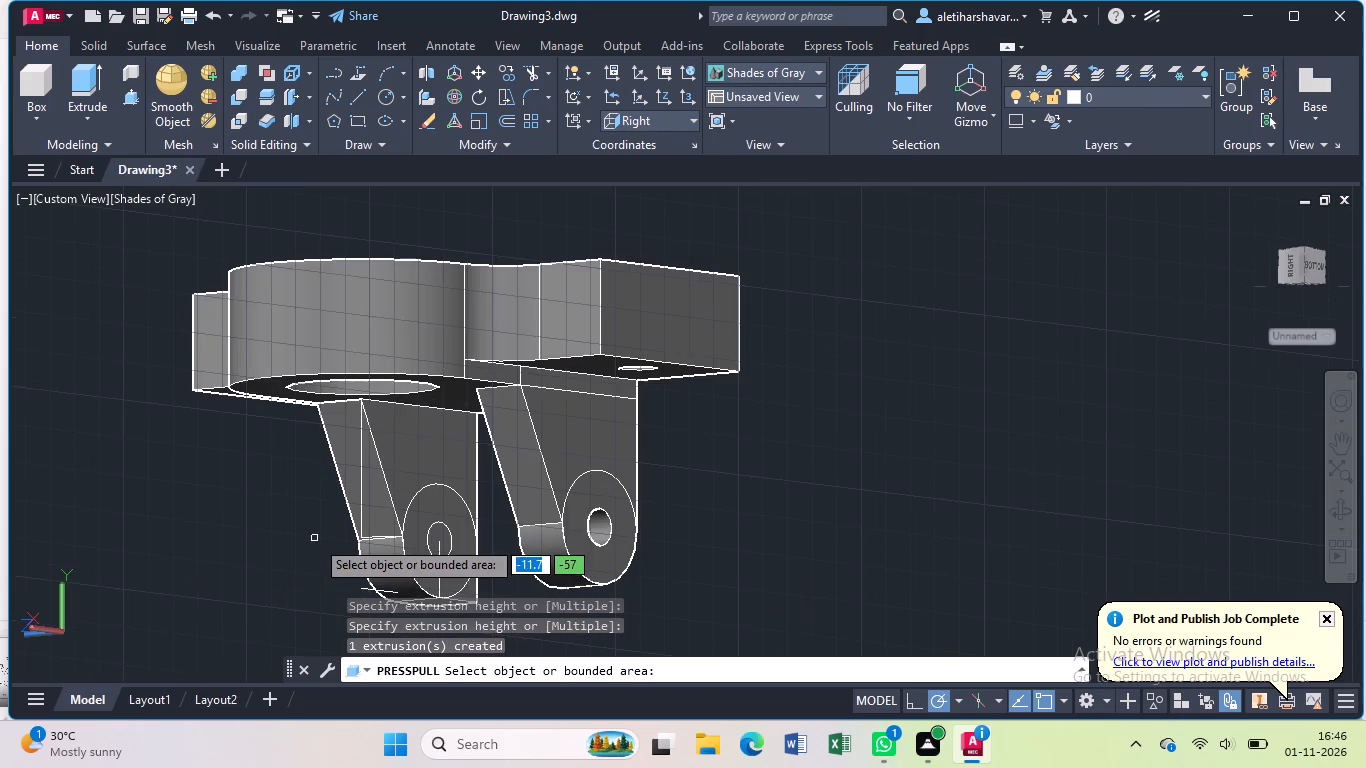
{"action": "middle_click_drag", "start_coordinate": [314, 539], "coordinate": [254, 428]}
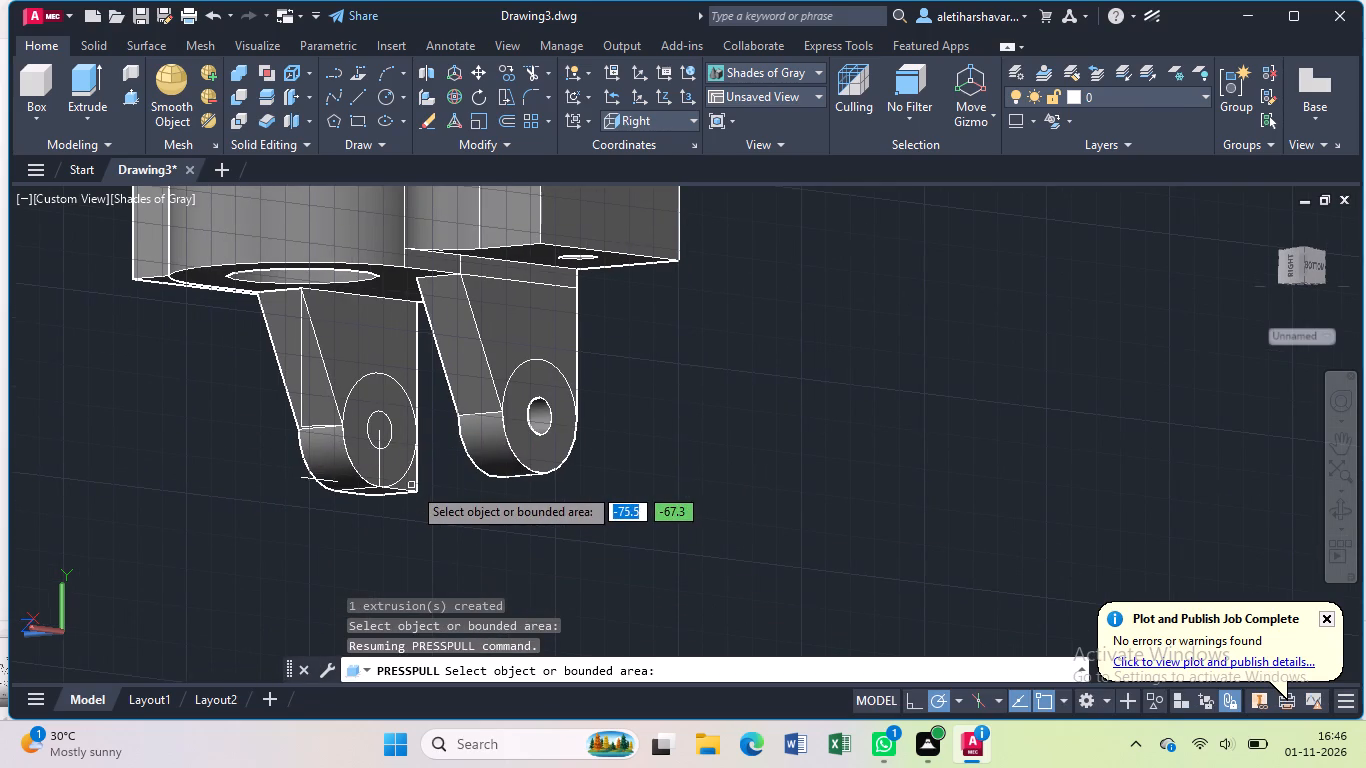
{"action": "scroll", "coordinate": [408, 485], "scroll_direction": "up", "scroll_amount": 2}
{"action": "left_click", "coordinate": [403, 488]}
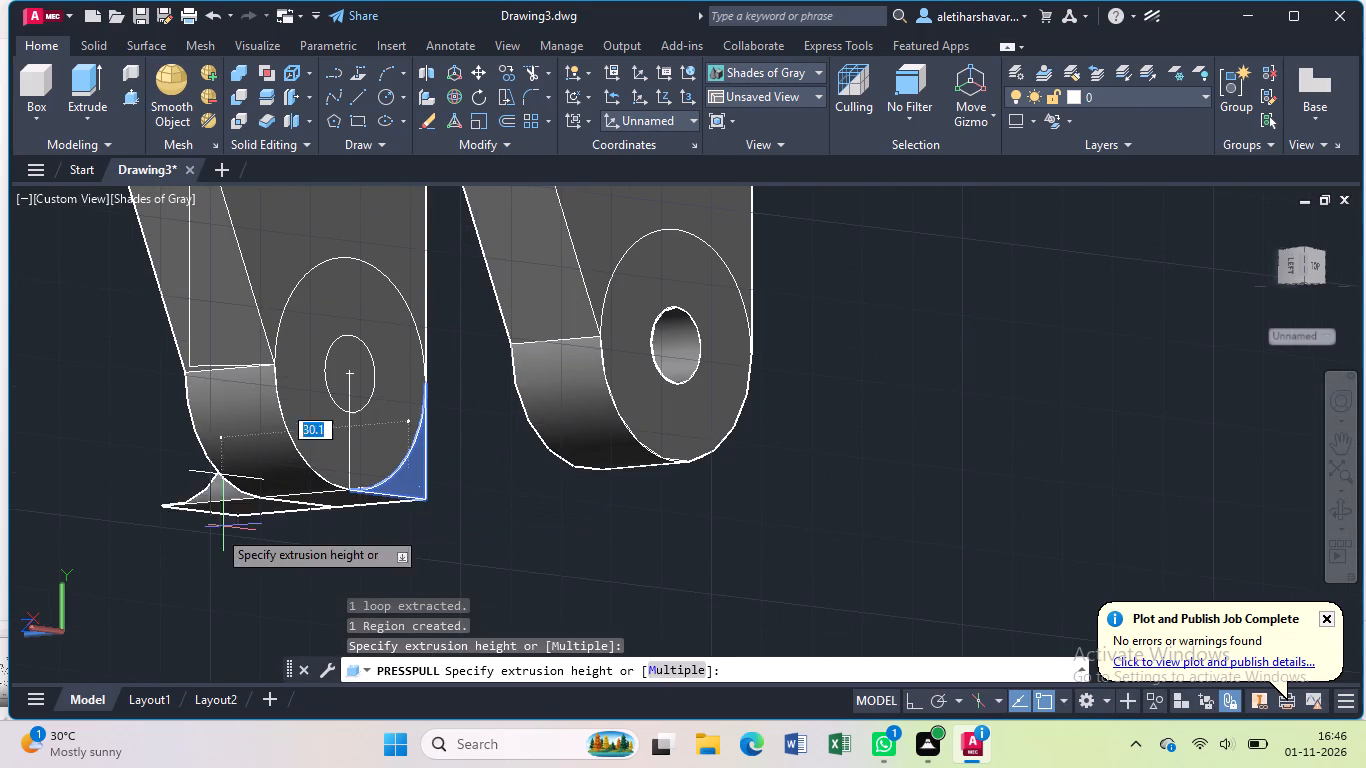
{"action": "left_click", "coordinate": [175, 537]}
{"action": "key", "text": "Escape"}
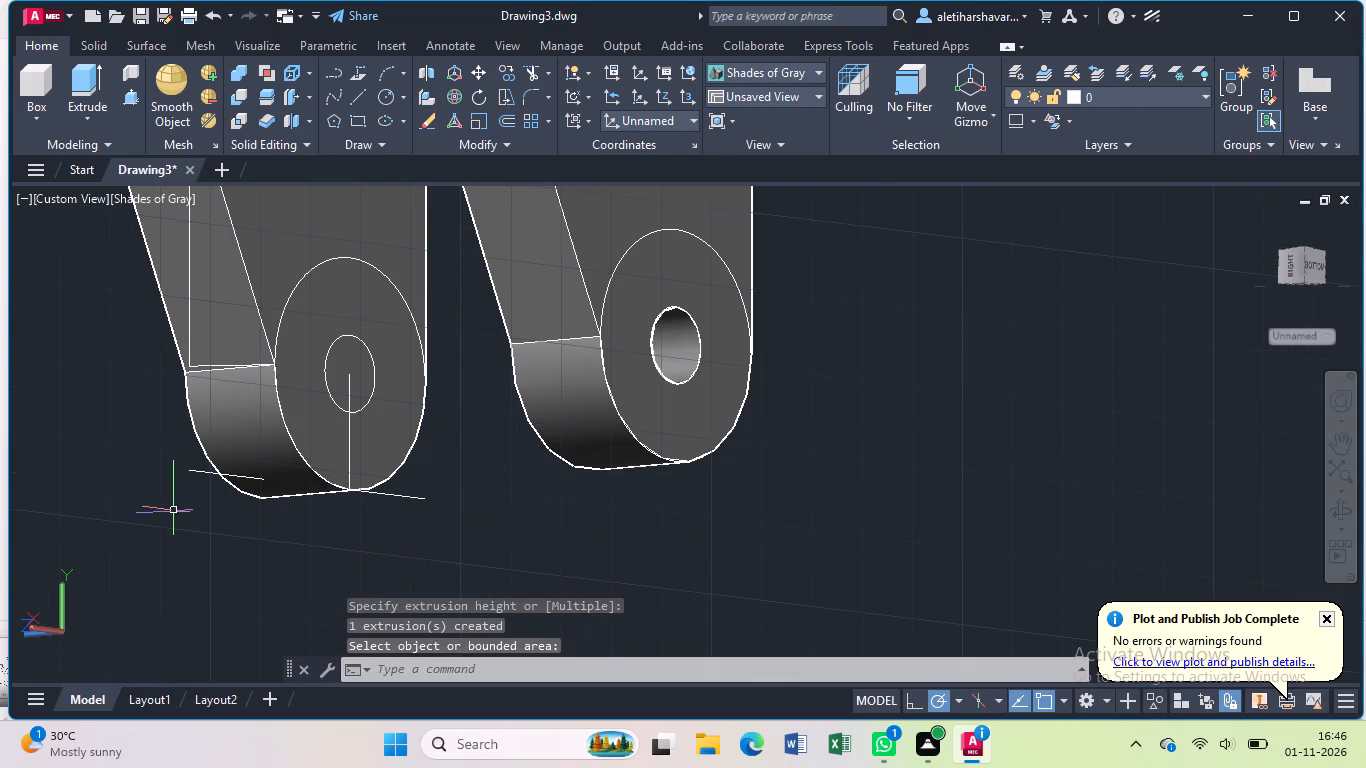
Delete the leftover vertical edge line, the bottom and centre construction lines, and the joined taper polyline from the second leg.
{"action": "scroll", "coordinate": [174, 511], "scroll_direction": "down", "scroll_amount": 1}
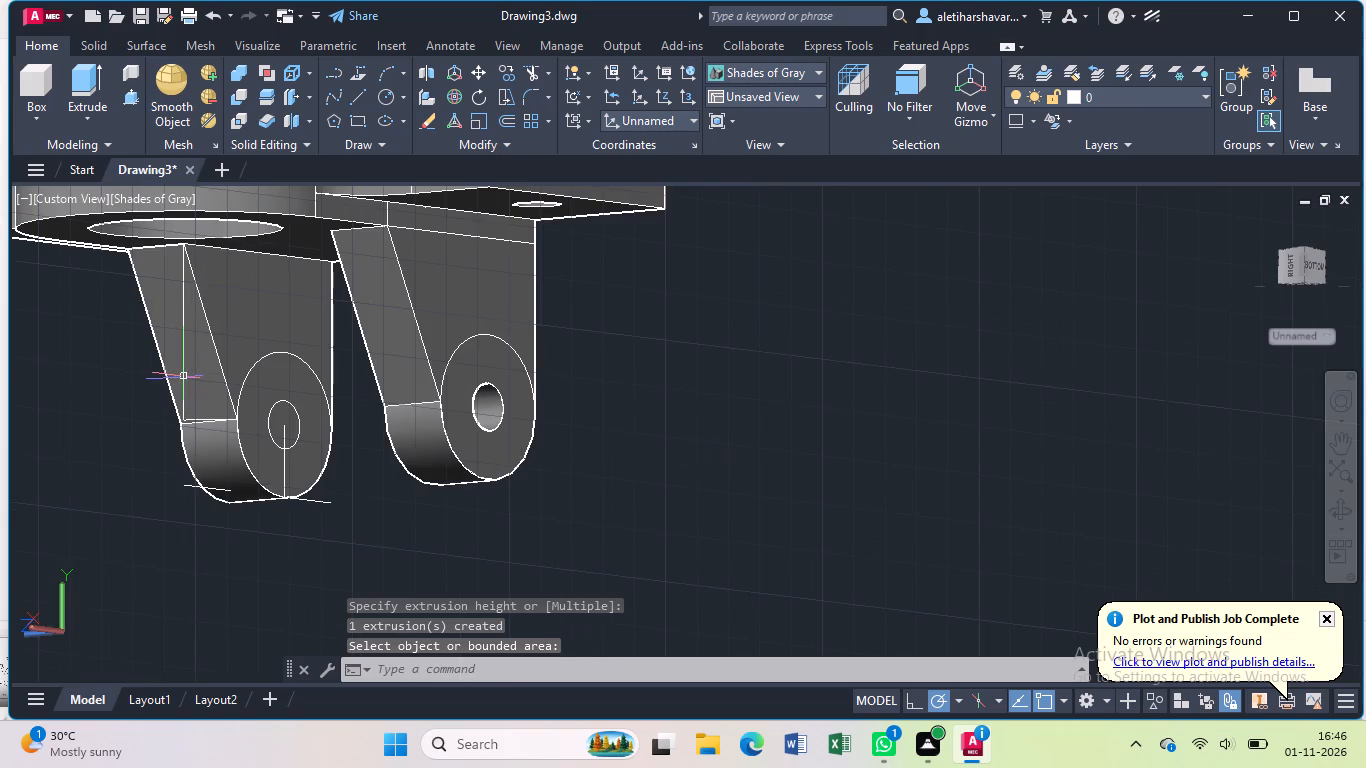
{"action": "left_click", "coordinate": [184, 377]}
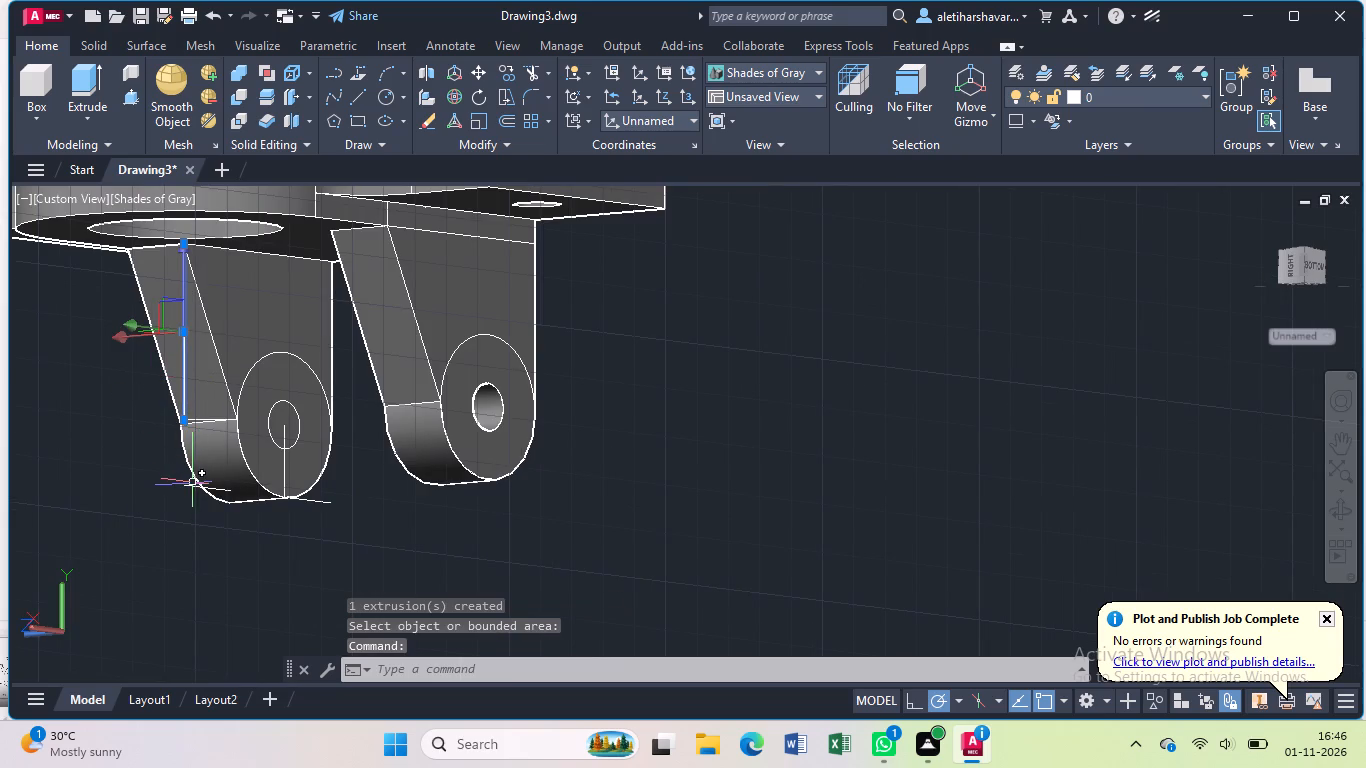
{"action": "left_click", "coordinate": [192, 487]}
{"action": "left_click", "coordinate": [312, 502]}
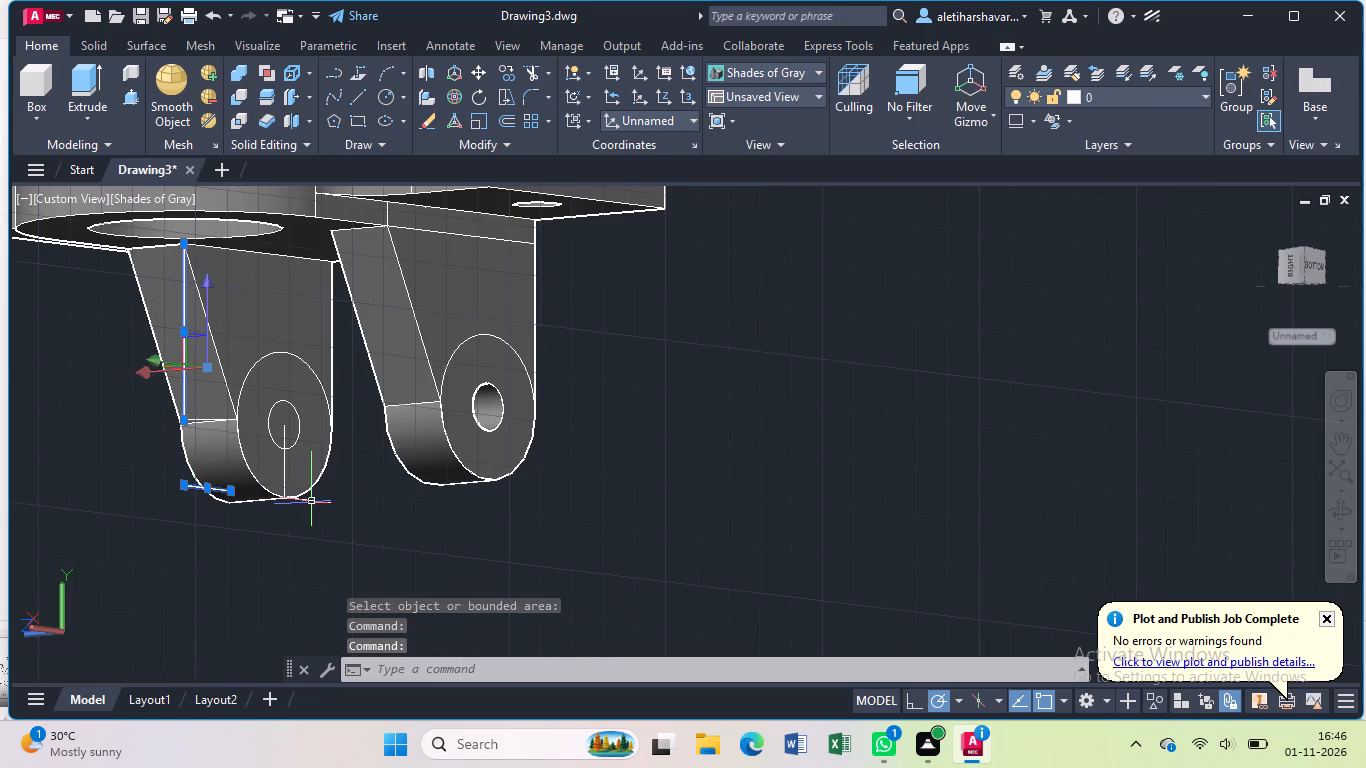
{"action": "left_click", "coordinate": [286, 467]}
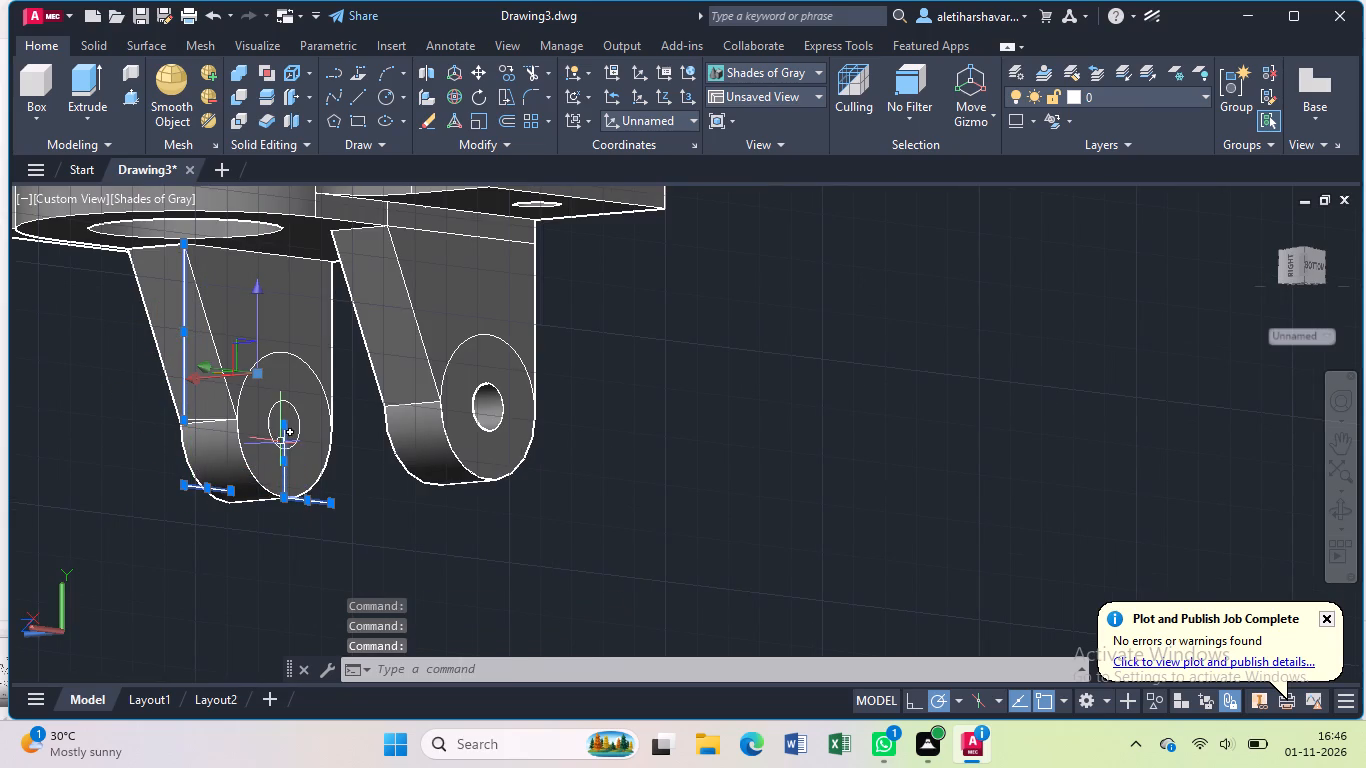
{"action": "key", "text": "Delete"}
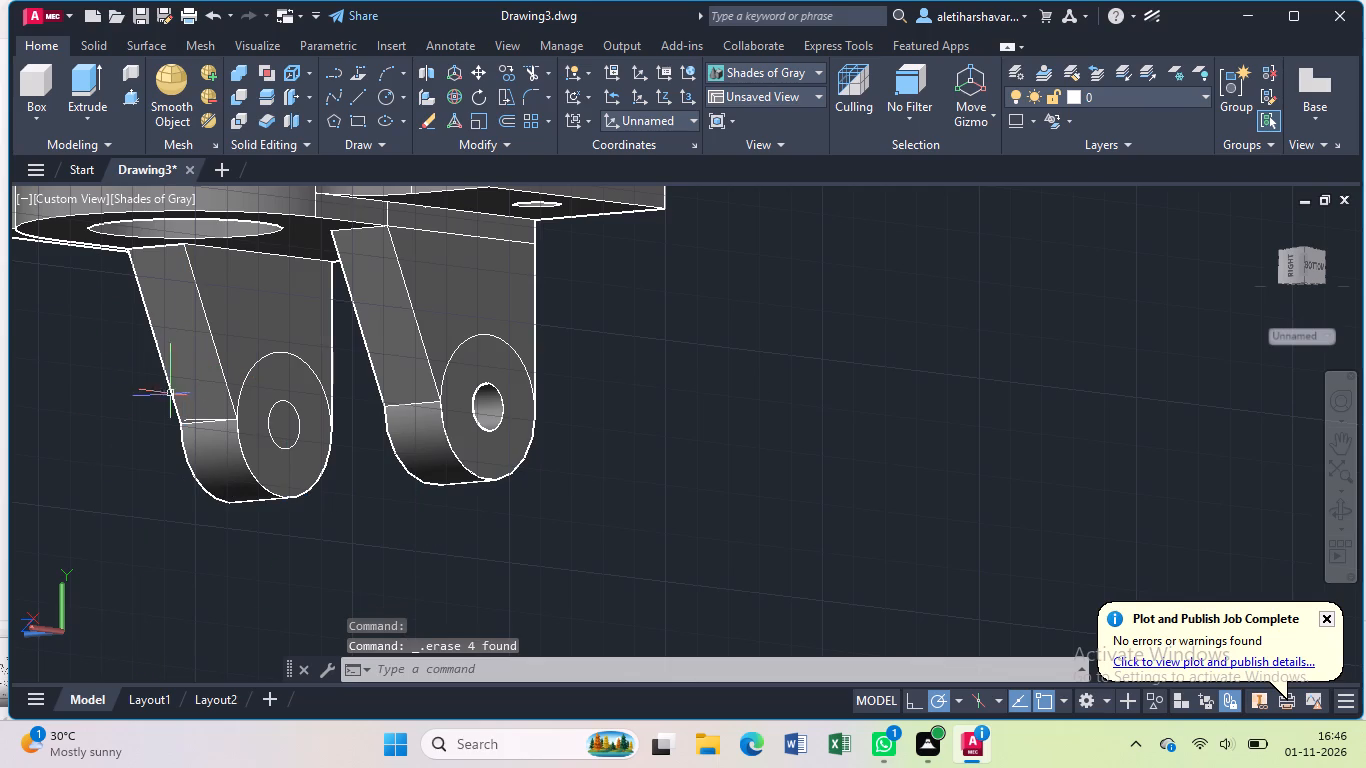
{"action": "left_click", "coordinate": [204, 418]}
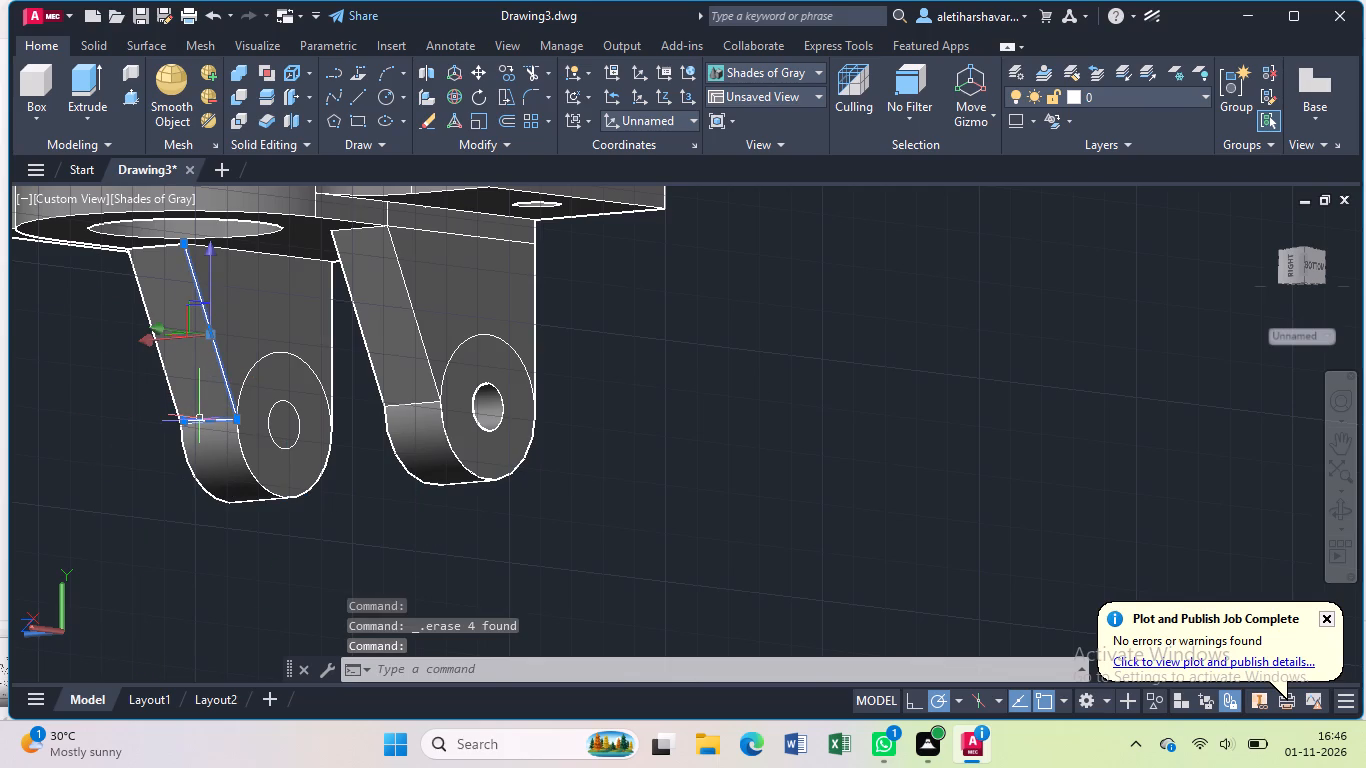
{"action": "key", "text": "Delete"}
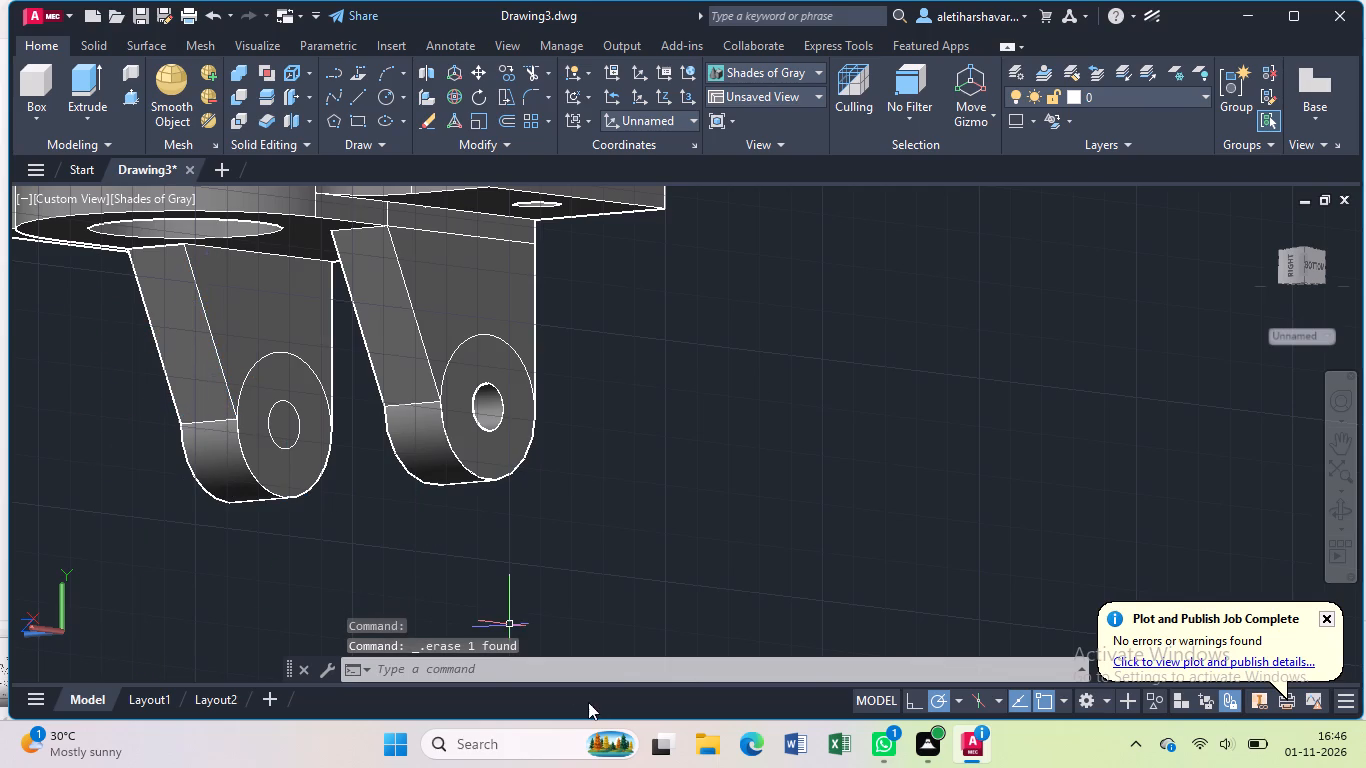
Press-pull the small circle through the second leg to cut its hole.
{"action": "left_click", "coordinate": [129, 97]}
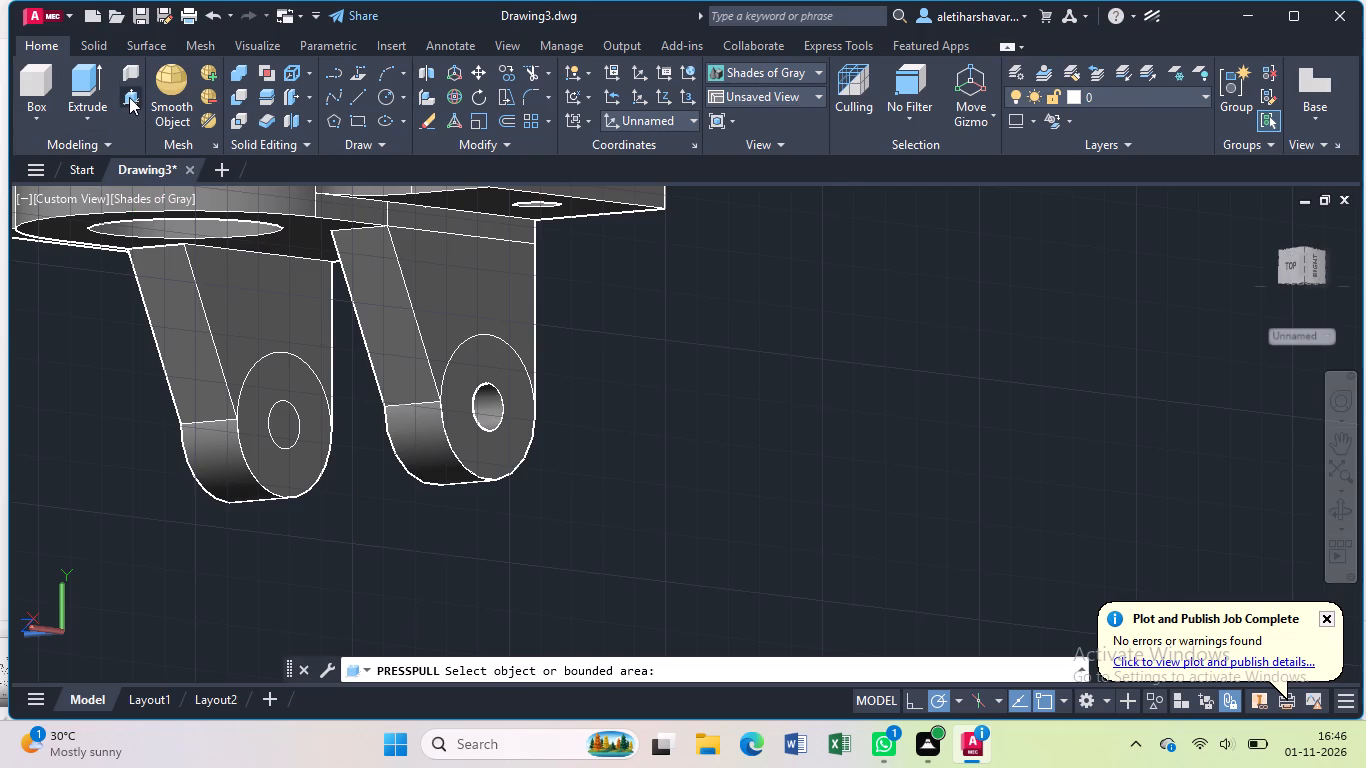
{"action": "left_click", "coordinate": [290, 437]}
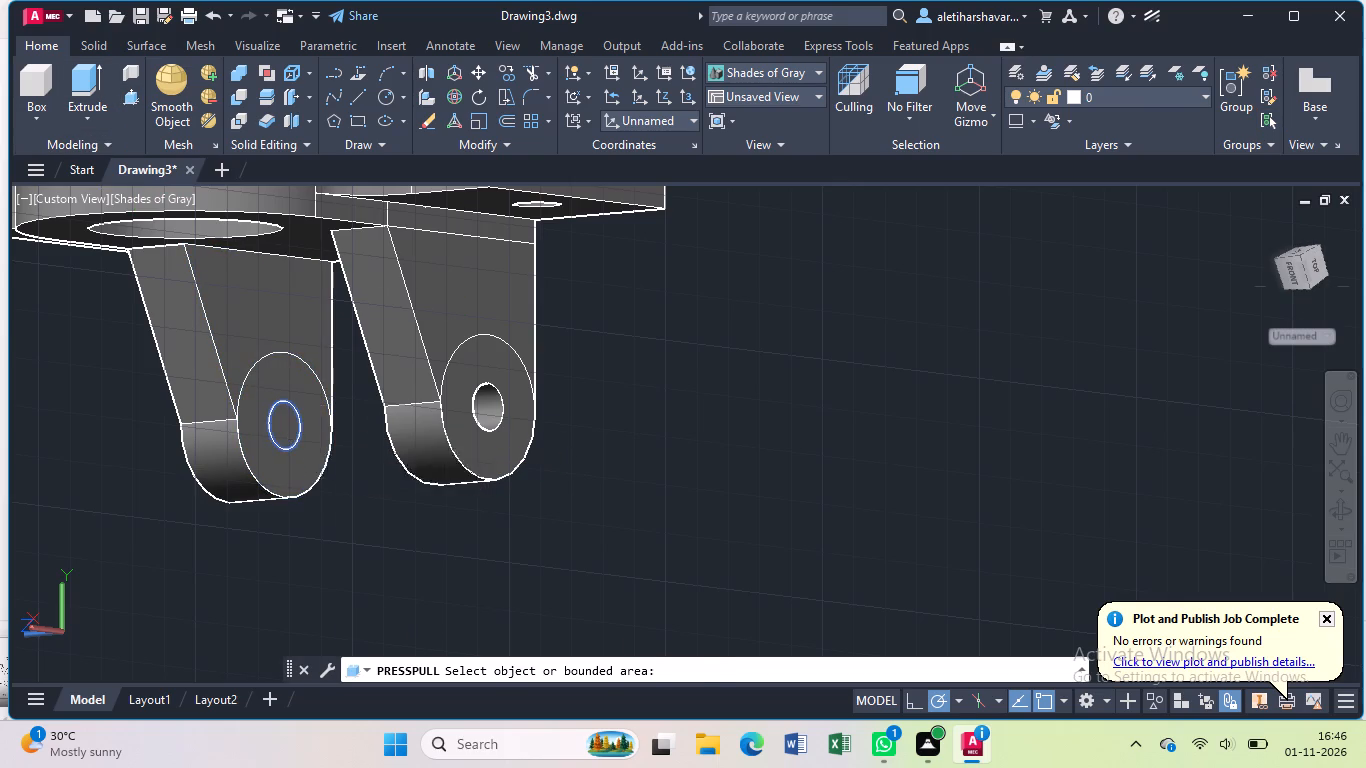
{"action": "left_click_drag", "start_coordinate": [122, 447], "coordinate": [115, 456]}
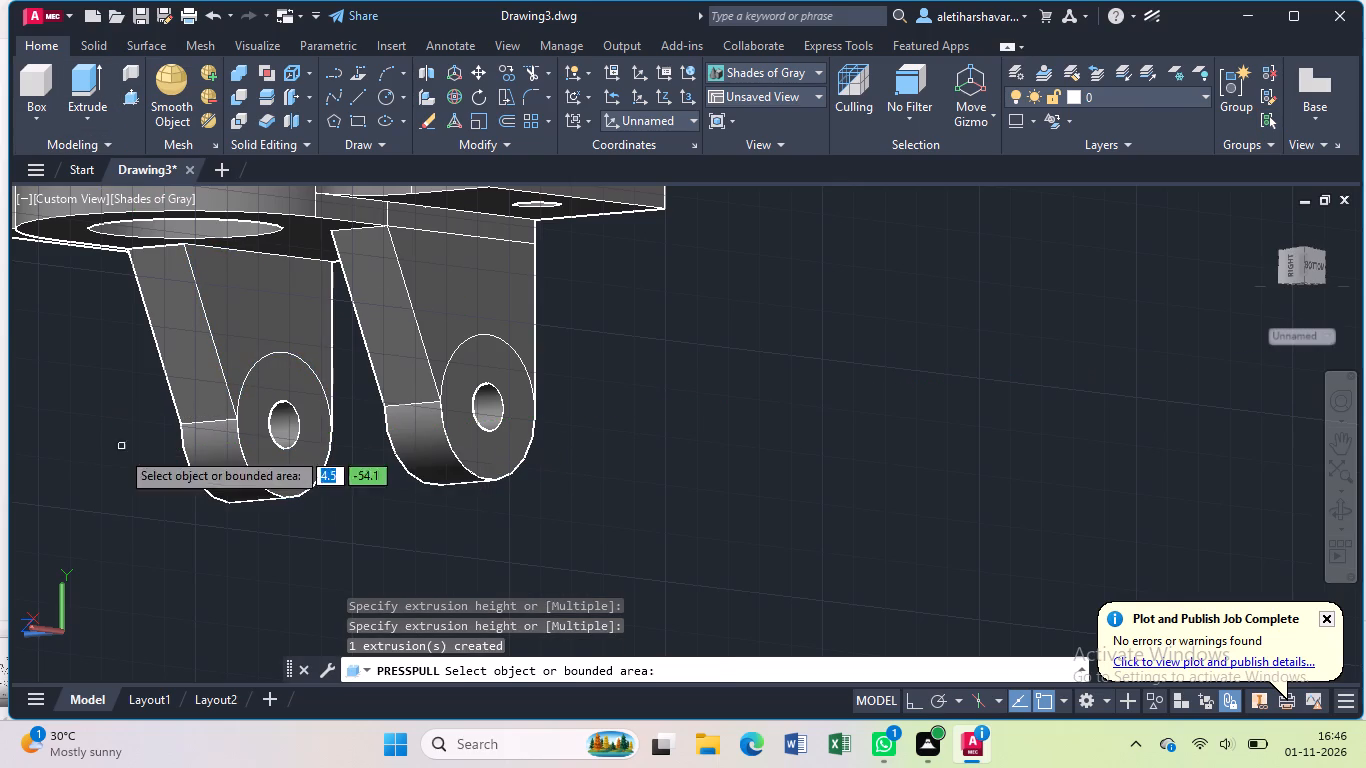
{"action": "left_click_drag", "start_coordinate": [115, 456], "coordinate": [96, 469]}
{"action": "key", "text": "Escape"}
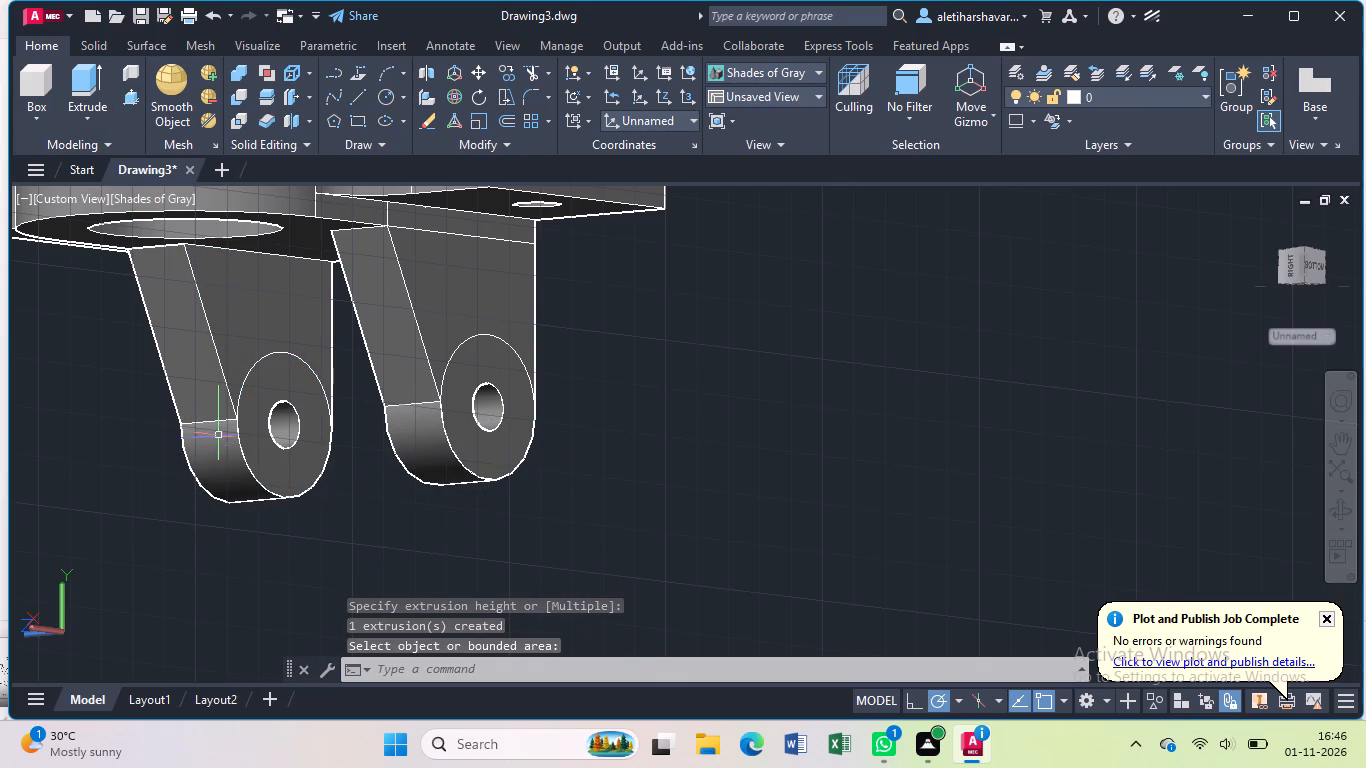
Delete the leftover large circles around the holes on both legs.
{"action": "left_click", "coordinate": [266, 357]}
{"action": "key", "text": "Delete"}
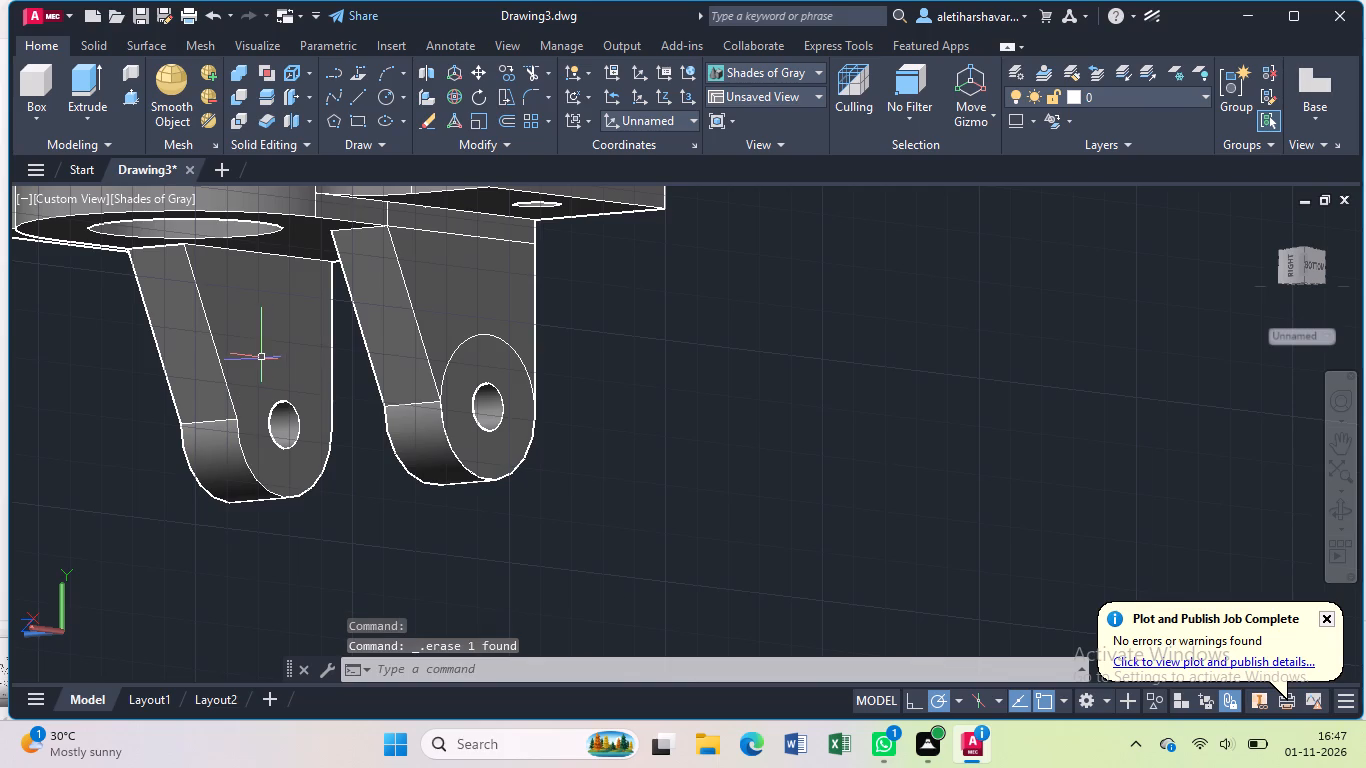
{"action": "left_click", "coordinate": [484, 336]}
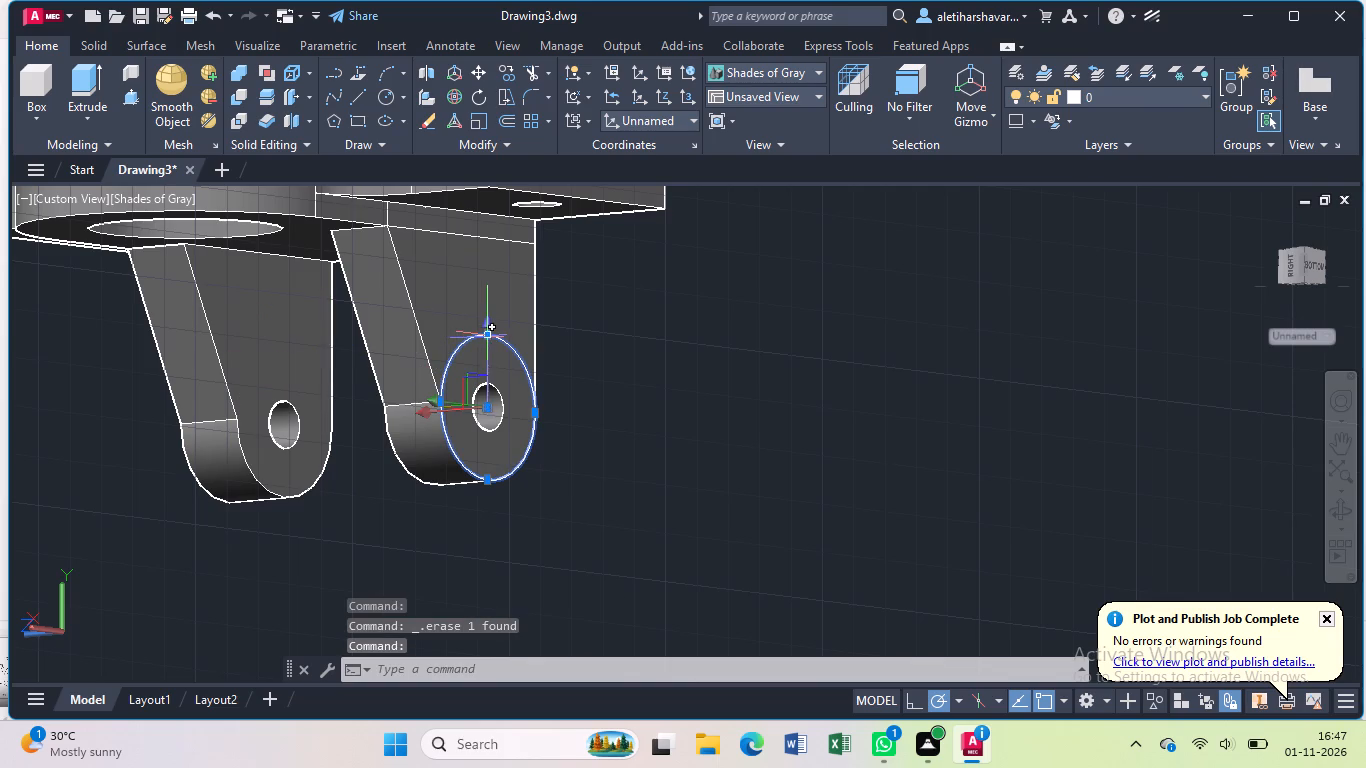
{"action": "key", "text": "Delete"}
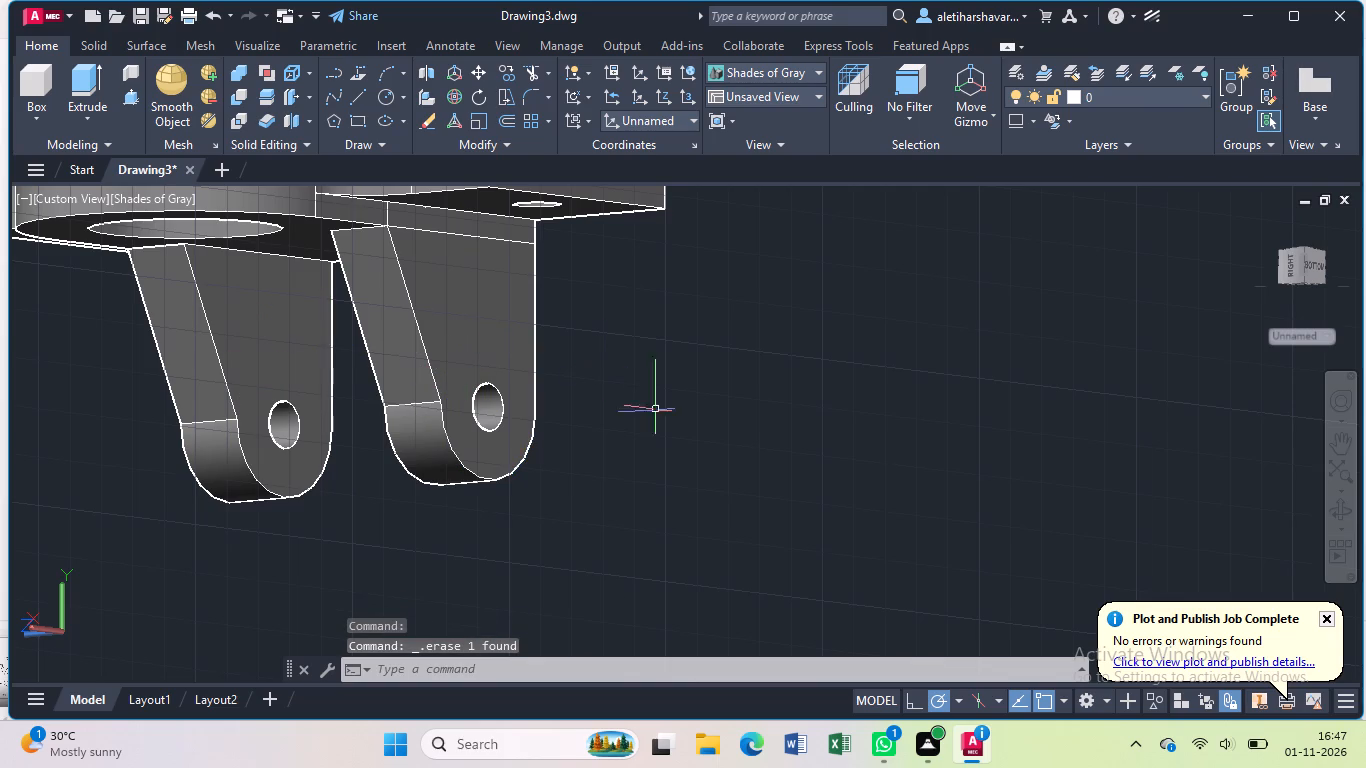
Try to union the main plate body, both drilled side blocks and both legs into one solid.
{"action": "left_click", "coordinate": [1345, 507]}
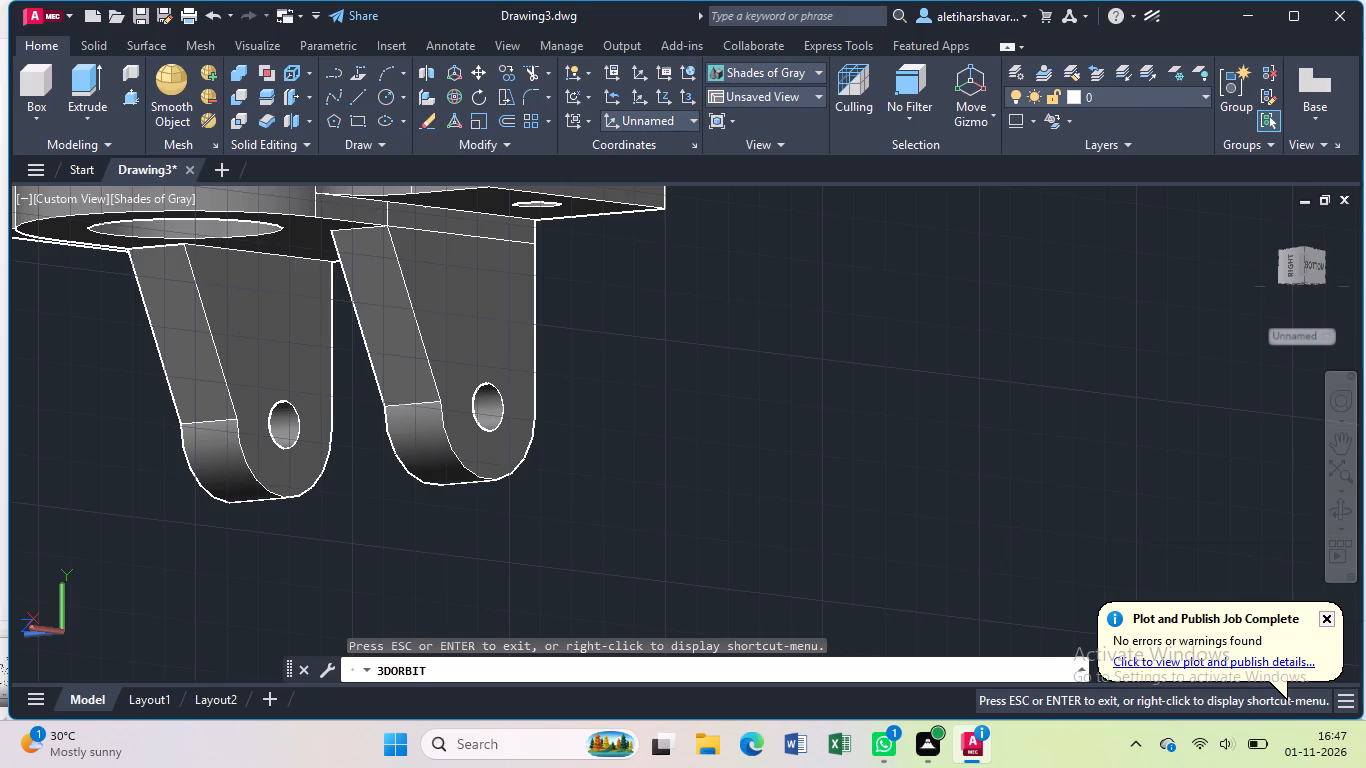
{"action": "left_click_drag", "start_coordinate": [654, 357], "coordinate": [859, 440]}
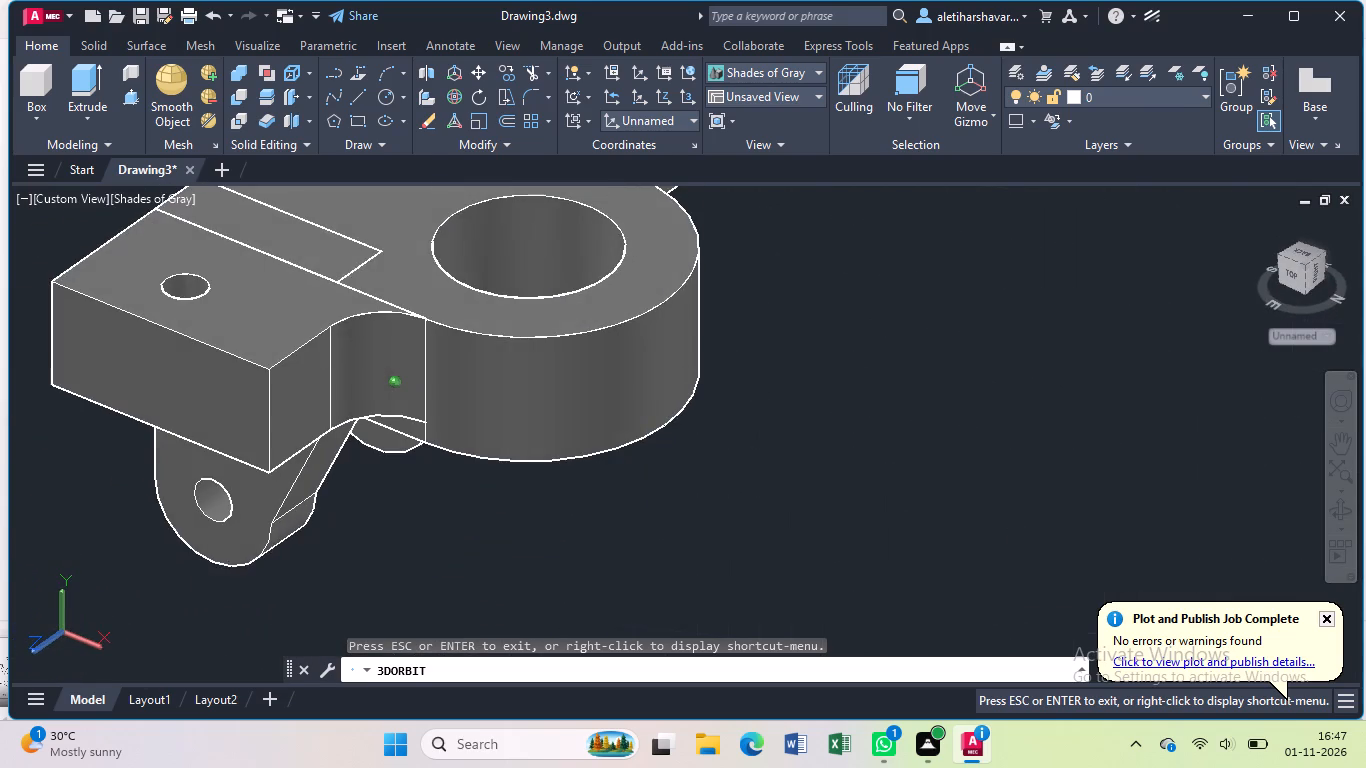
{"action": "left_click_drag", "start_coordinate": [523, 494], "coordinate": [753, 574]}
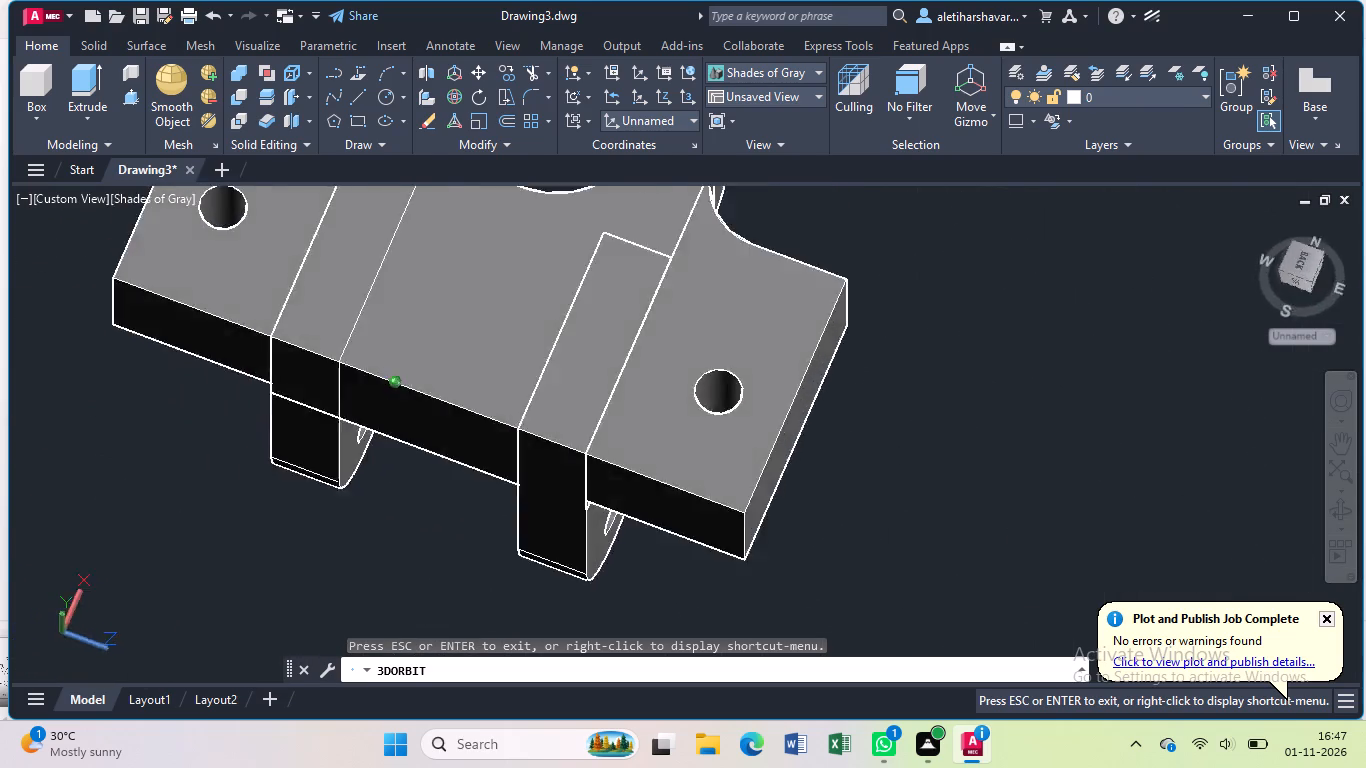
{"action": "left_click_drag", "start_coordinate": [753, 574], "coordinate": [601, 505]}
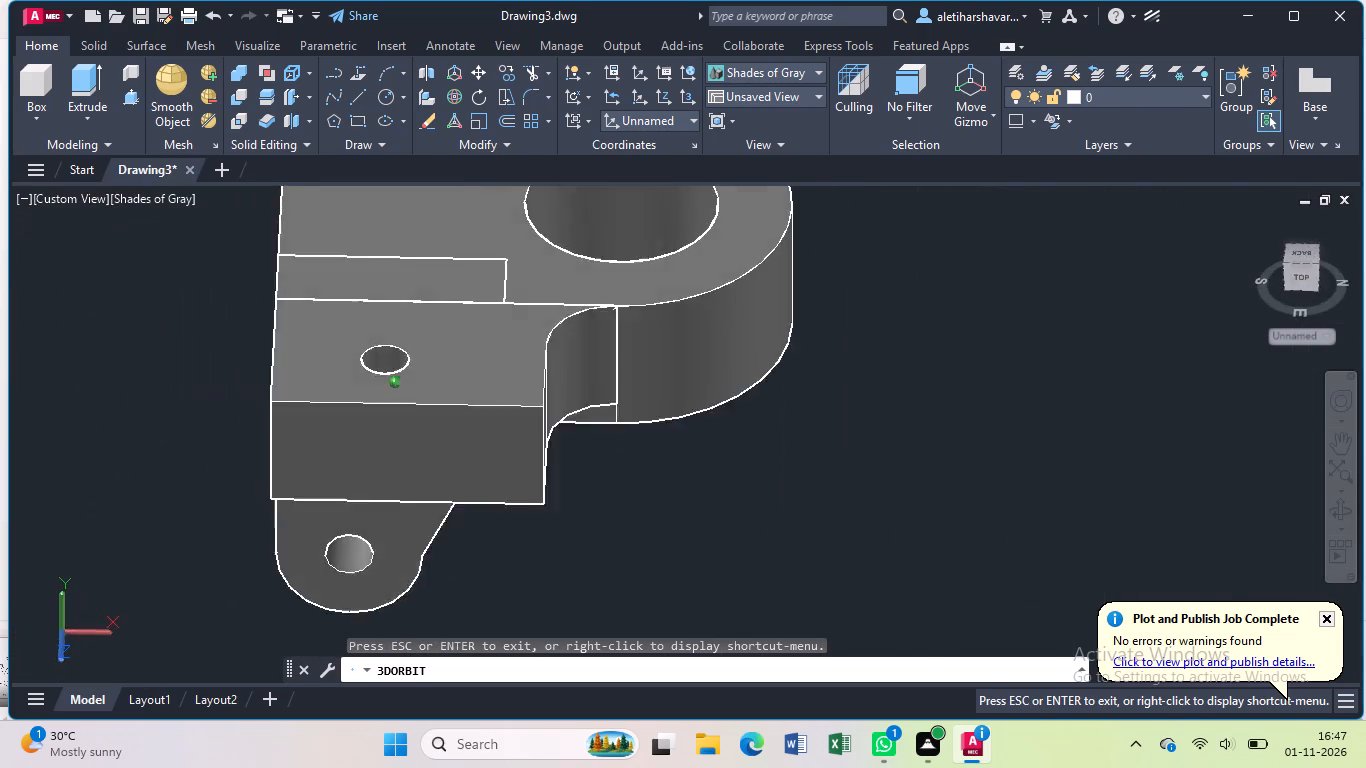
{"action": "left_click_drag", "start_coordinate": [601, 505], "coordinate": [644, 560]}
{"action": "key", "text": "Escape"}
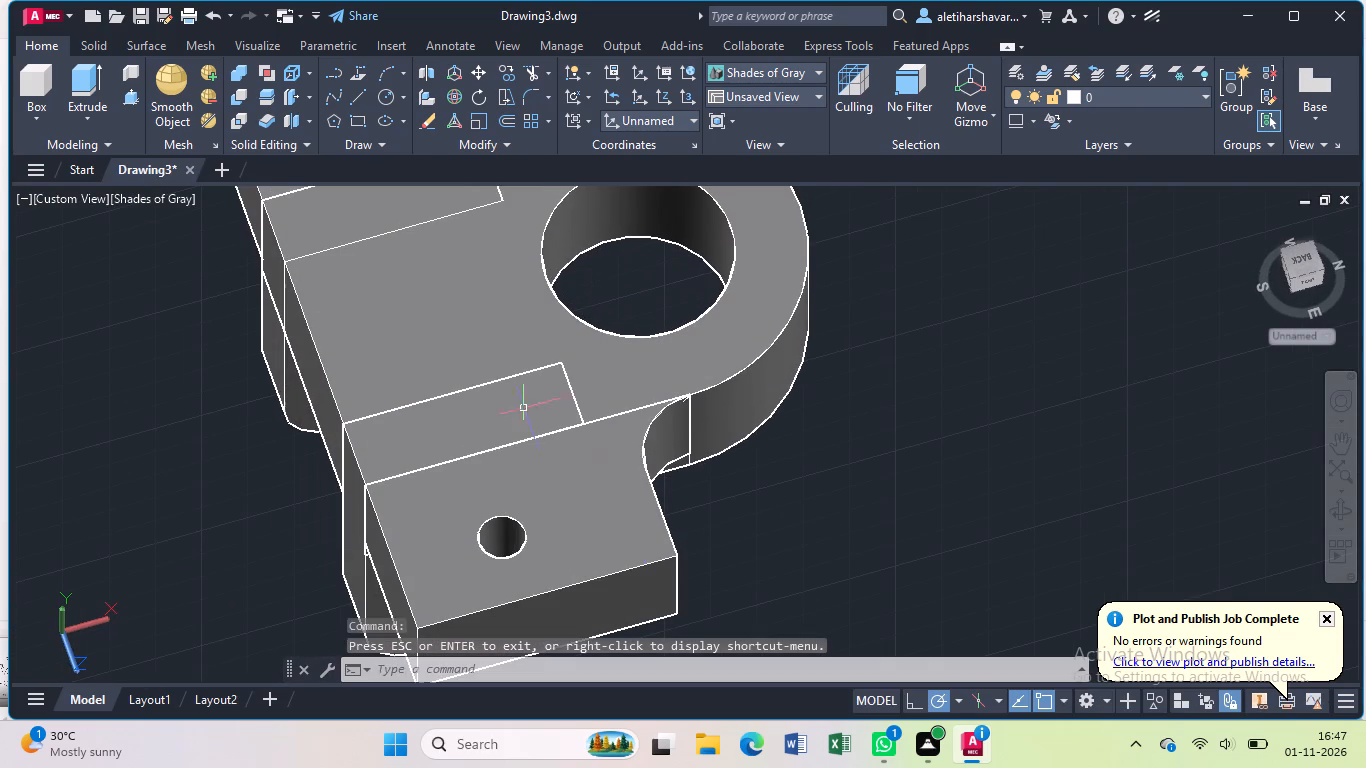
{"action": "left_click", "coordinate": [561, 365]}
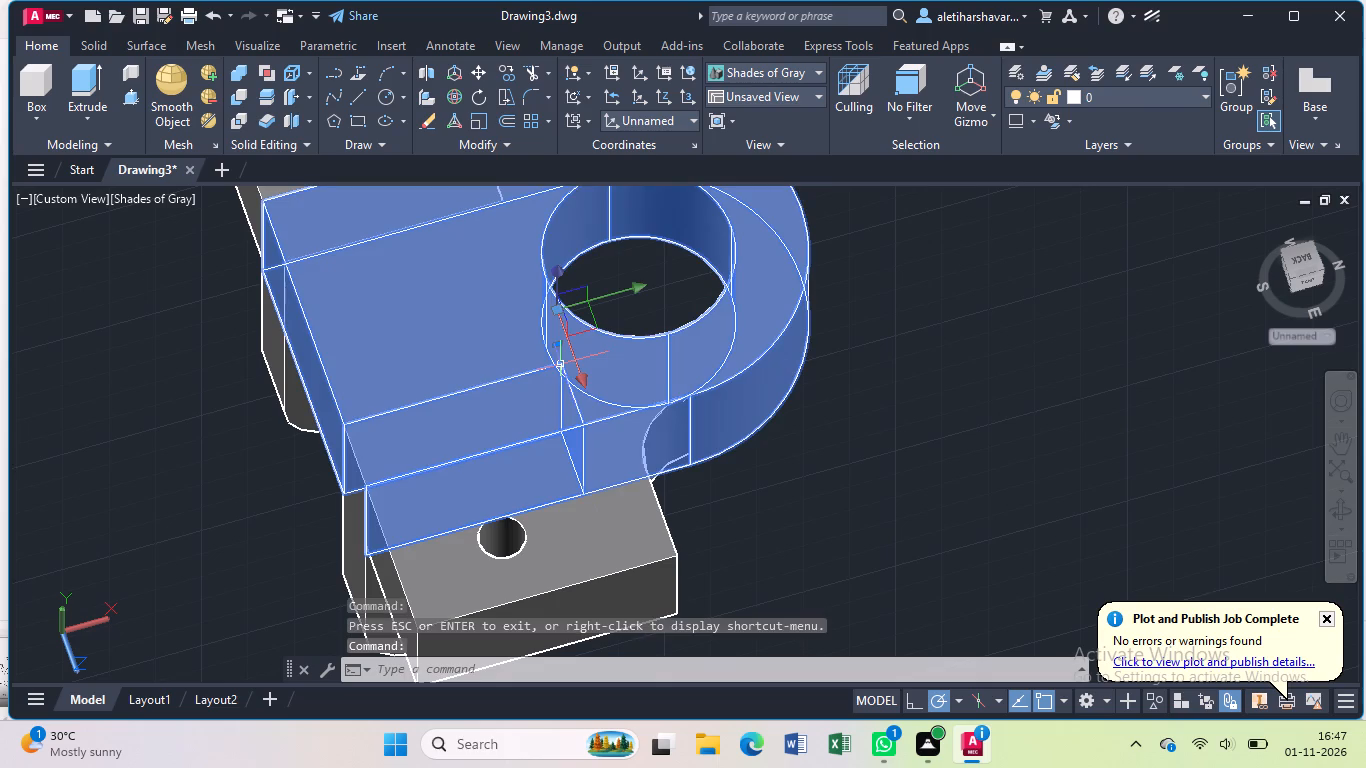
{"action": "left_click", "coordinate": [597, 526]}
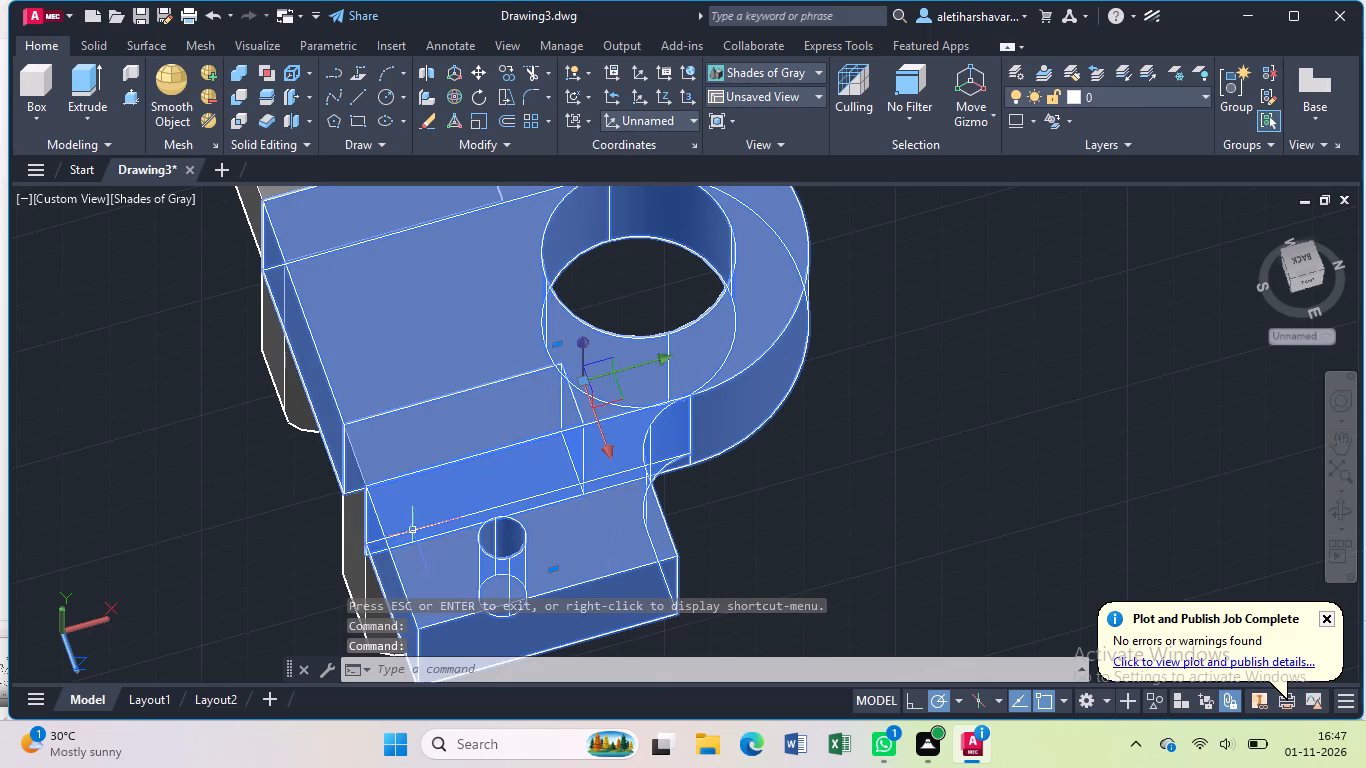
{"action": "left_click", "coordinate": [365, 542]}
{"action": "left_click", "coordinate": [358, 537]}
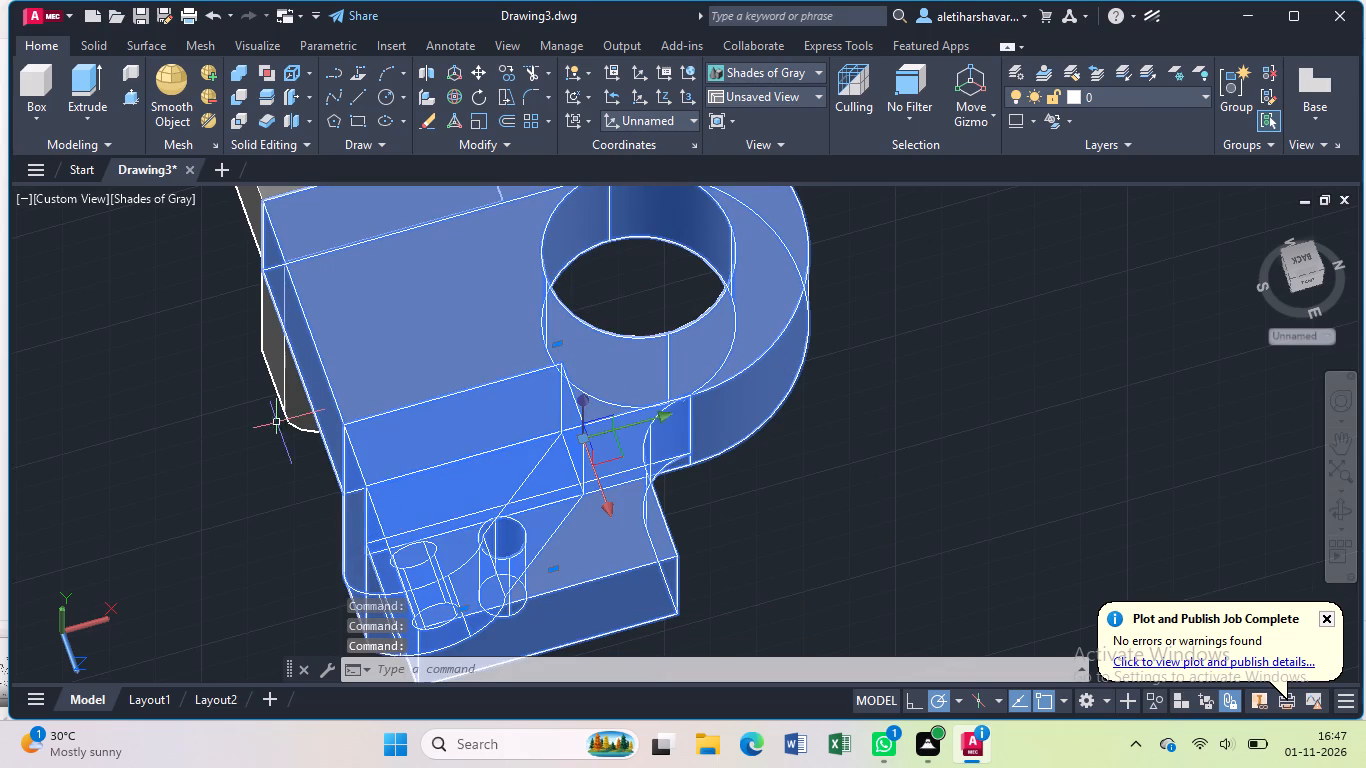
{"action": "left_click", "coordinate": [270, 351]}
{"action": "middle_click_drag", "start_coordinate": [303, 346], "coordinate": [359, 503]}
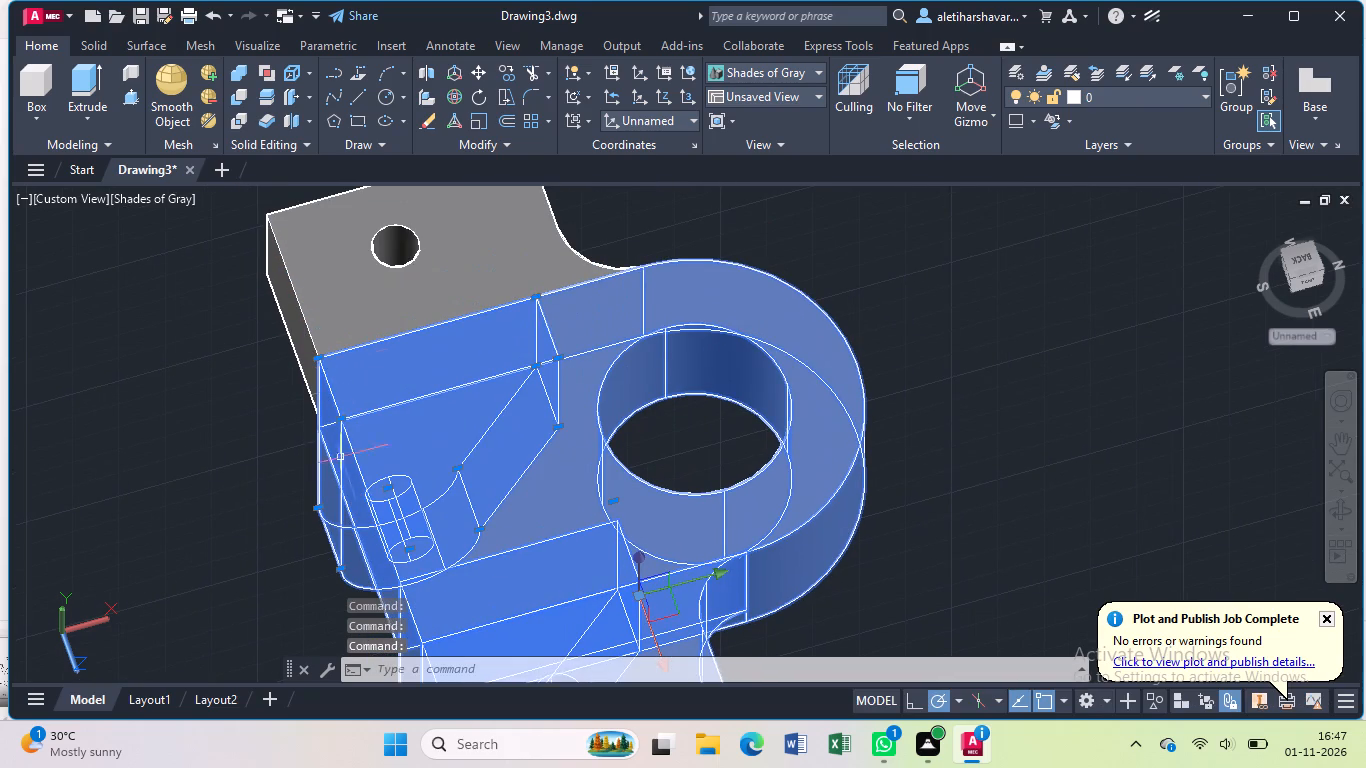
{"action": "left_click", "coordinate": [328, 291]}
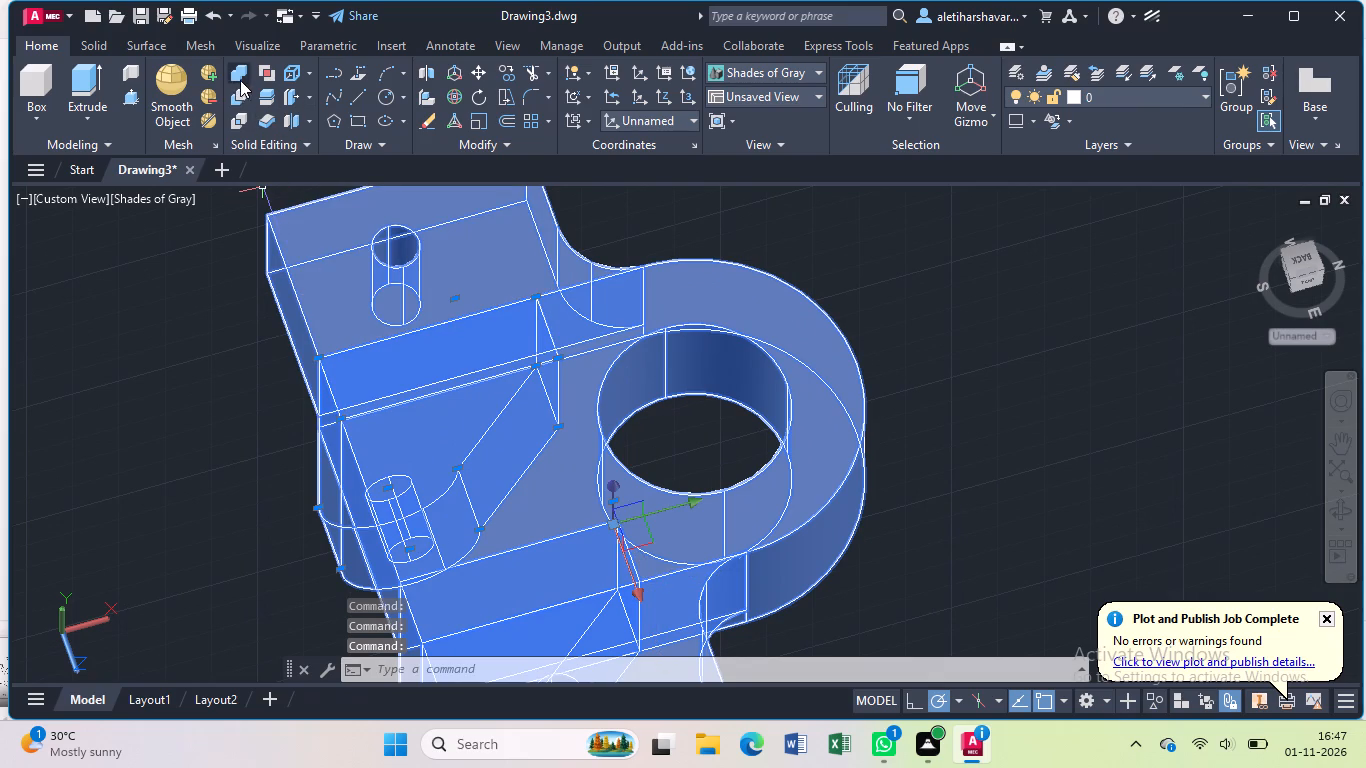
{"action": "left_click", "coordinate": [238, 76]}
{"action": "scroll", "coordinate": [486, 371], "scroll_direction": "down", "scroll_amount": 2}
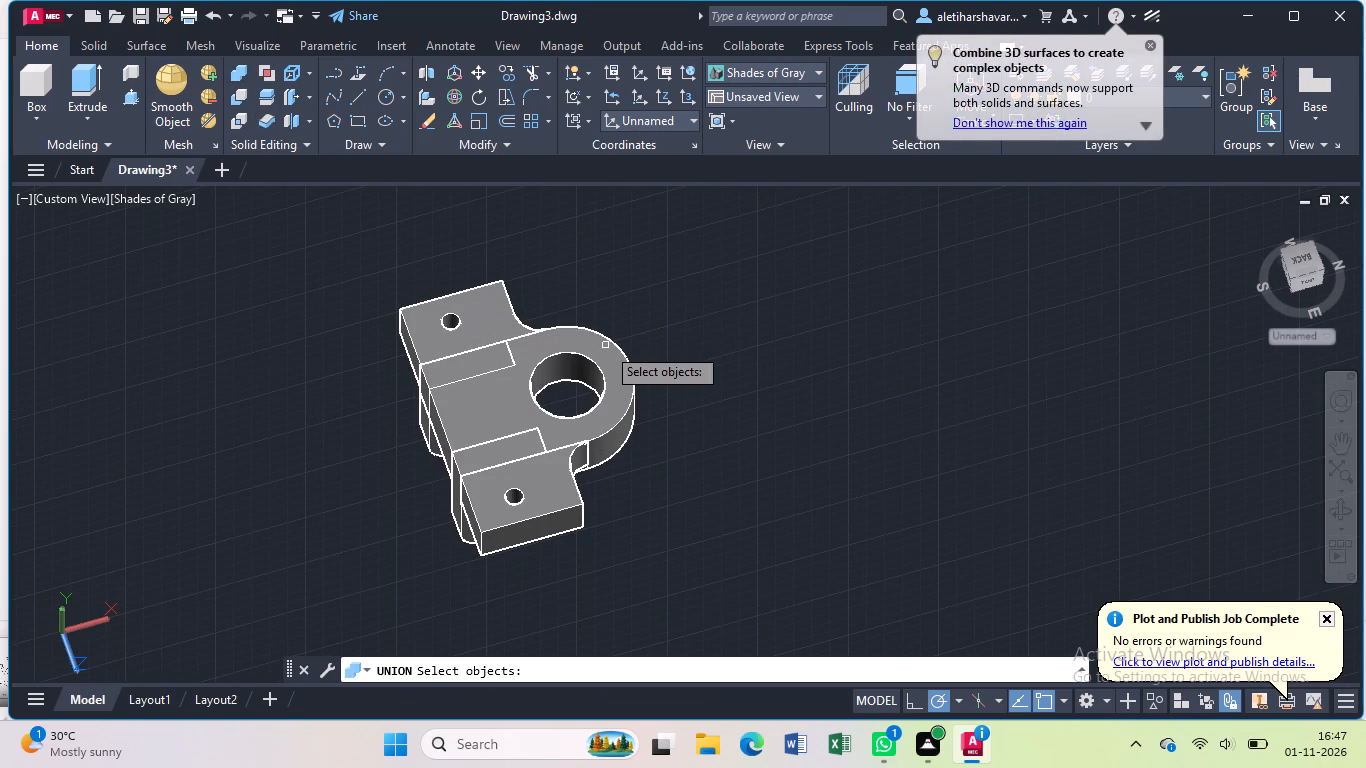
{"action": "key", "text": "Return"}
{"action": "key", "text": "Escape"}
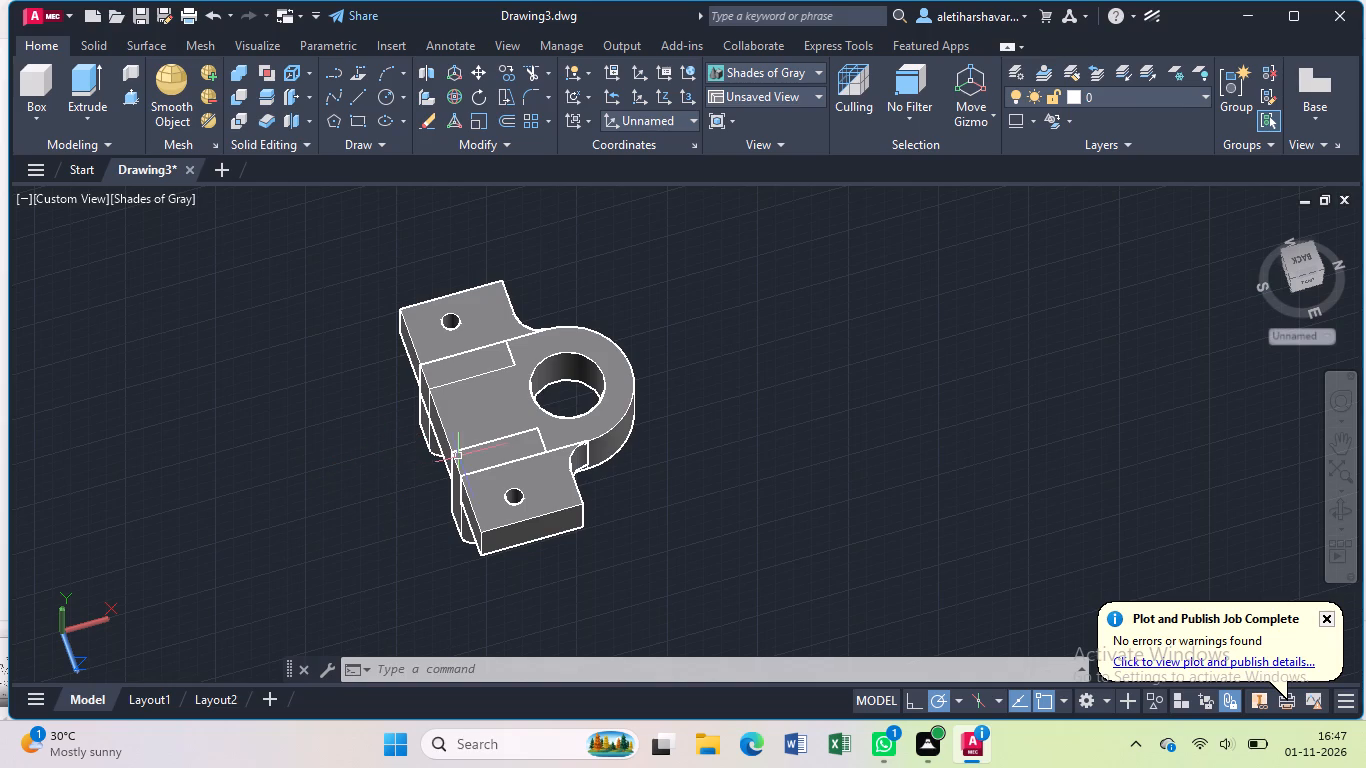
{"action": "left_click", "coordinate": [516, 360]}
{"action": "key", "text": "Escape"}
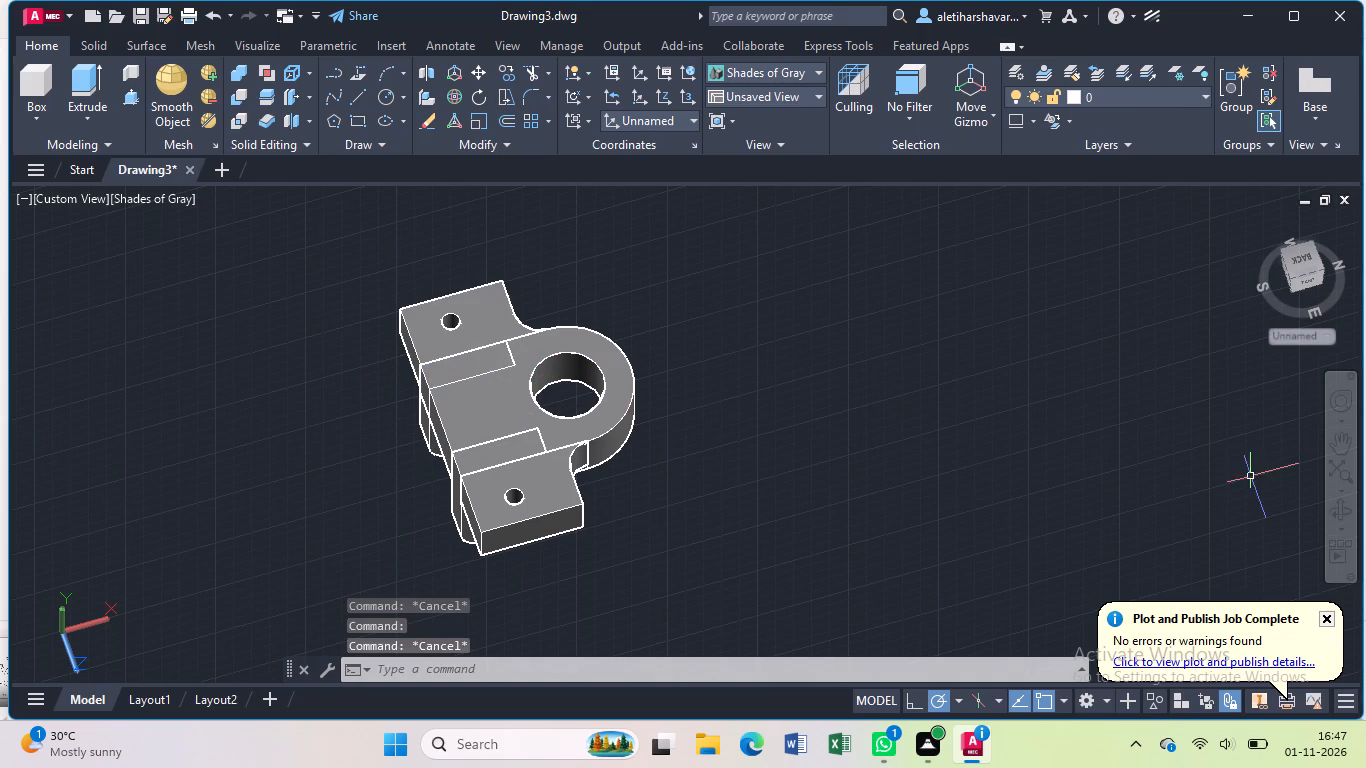
Examine the bracket from several angles, checking the plate, large bore, side blocks and both legs.
{"action": "left_click", "coordinate": [1350, 508]}
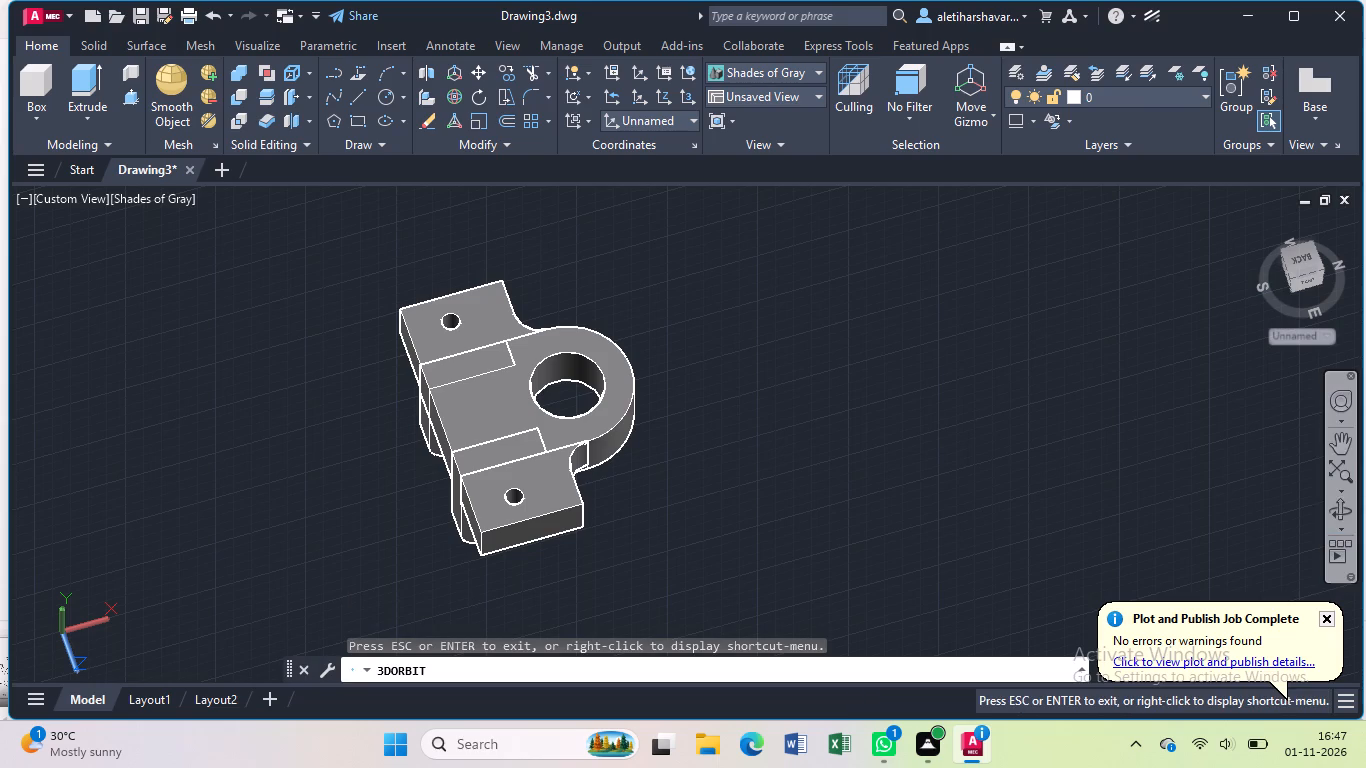
{"action": "left_click_drag", "start_coordinate": [751, 495], "coordinate": [552, 415]}
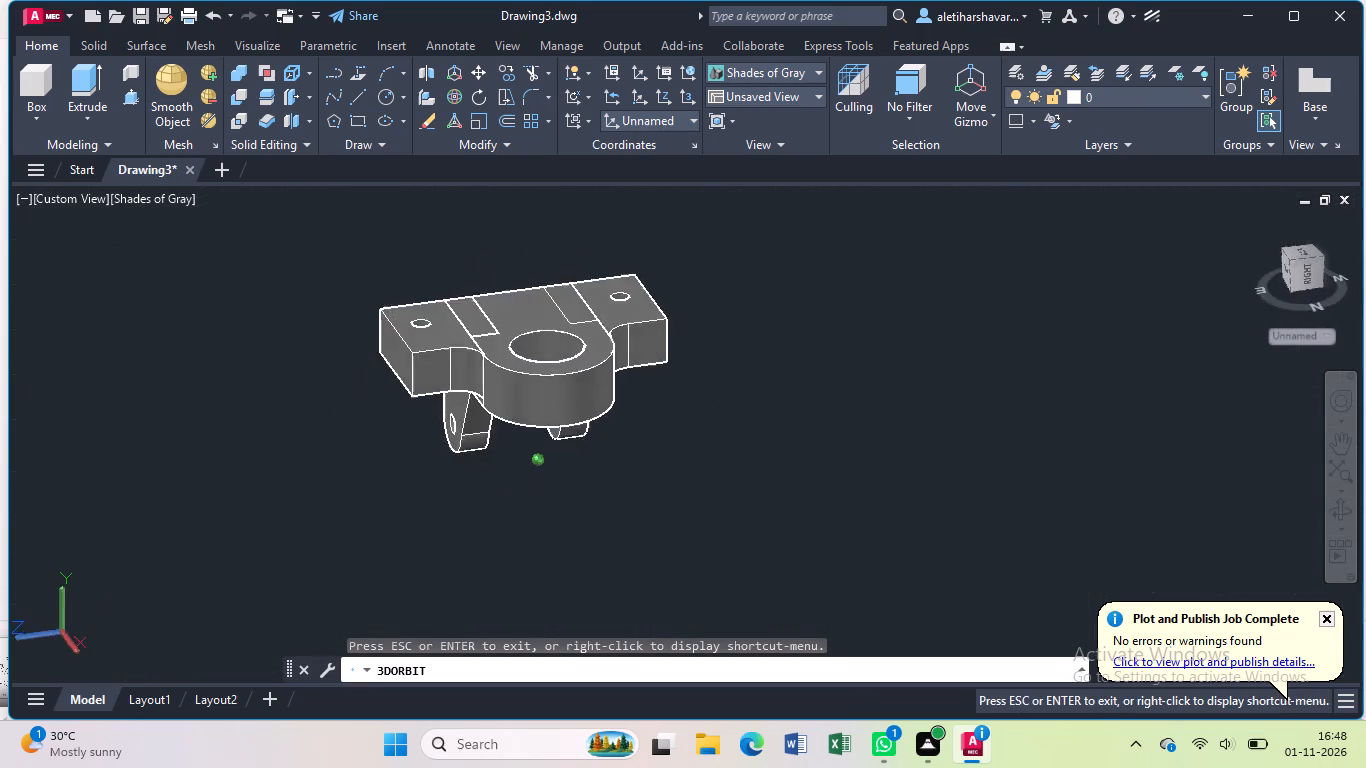
{"action": "left_click_drag", "start_coordinate": [552, 415], "coordinate": [377, 378]}
{"action": "left_click_drag", "start_coordinate": [787, 474], "coordinate": [781, 474]}
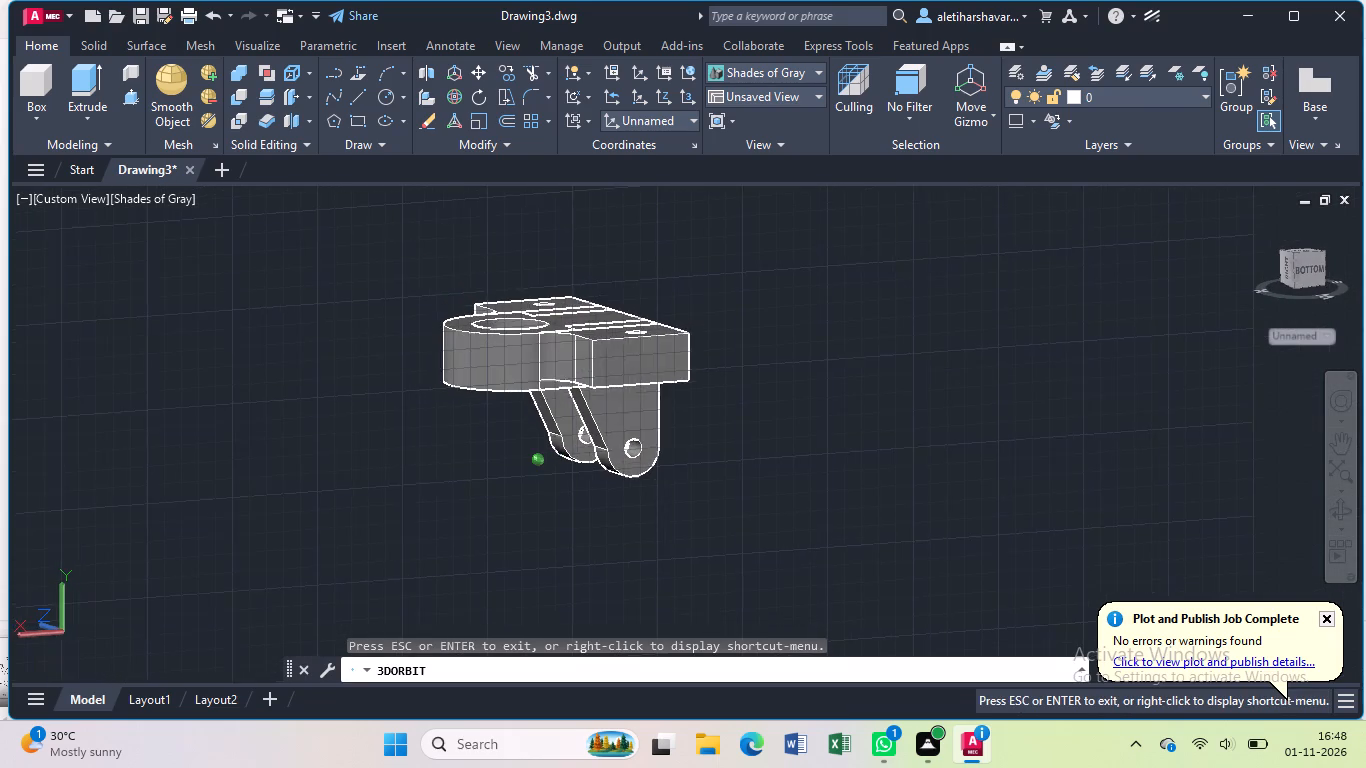
{"action": "left_click_drag", "start_coordinate": [781, 474], "coordinate": [694, 487]}
{"action": "scroll", "coordinate": [710, 420], "scroll_direction": "up", "scroll_amount": 5}
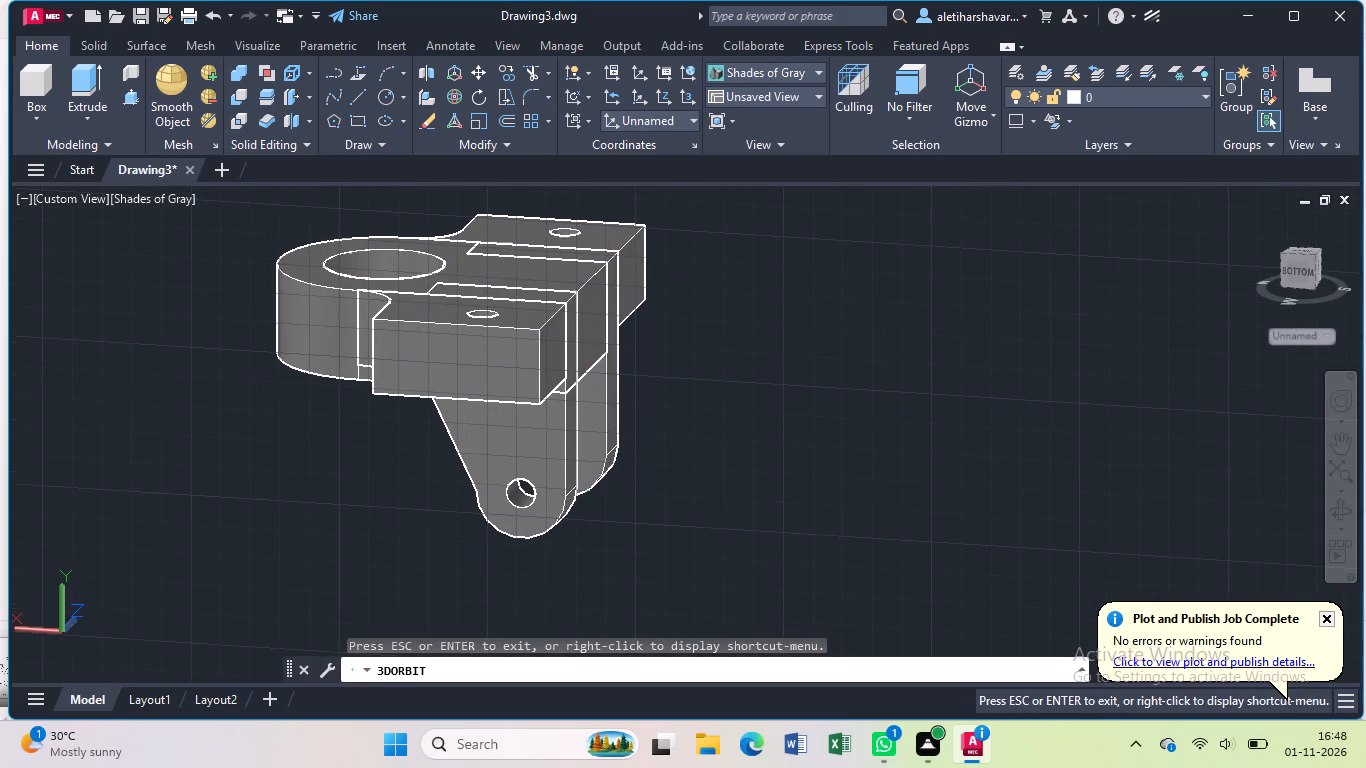
{"action": "left_click_drag", "start_coordinate": [705, 431], "coordinate": [639, 437]}
{"action": "left_click_drag", "start_coordinate": [885, 462], "coordinate": [730, 467]}
{"action": "left_click_drag", "start_coordinate": [954, 467], "coordinate": [833, 469]}
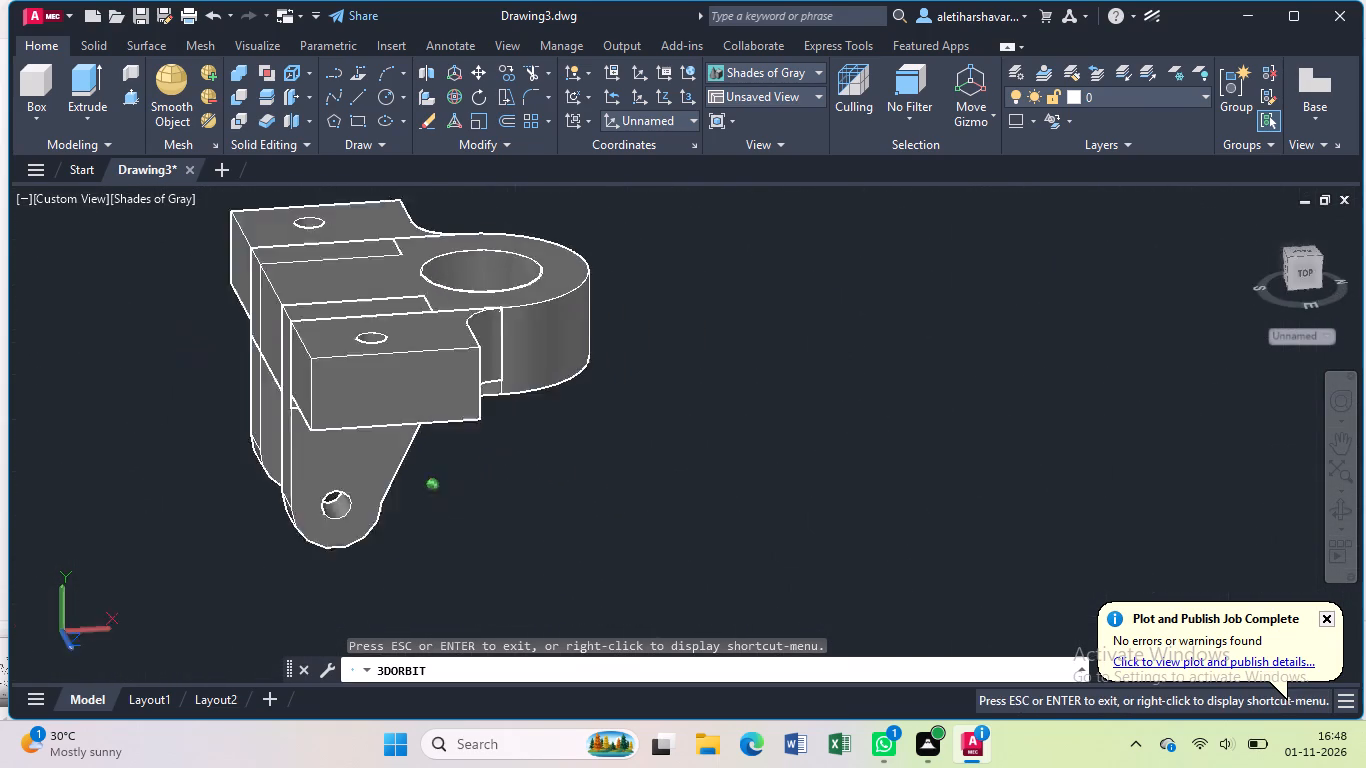
{"action": "left_click_drag", "start_coordinate": [833, 469], "coordinate": [850, 475]}
{"action": "left_click_drag", "start_coordinate": [1025, 477], "coordinate": [946, 486]}
{"action": "key", "text": "Escape"}
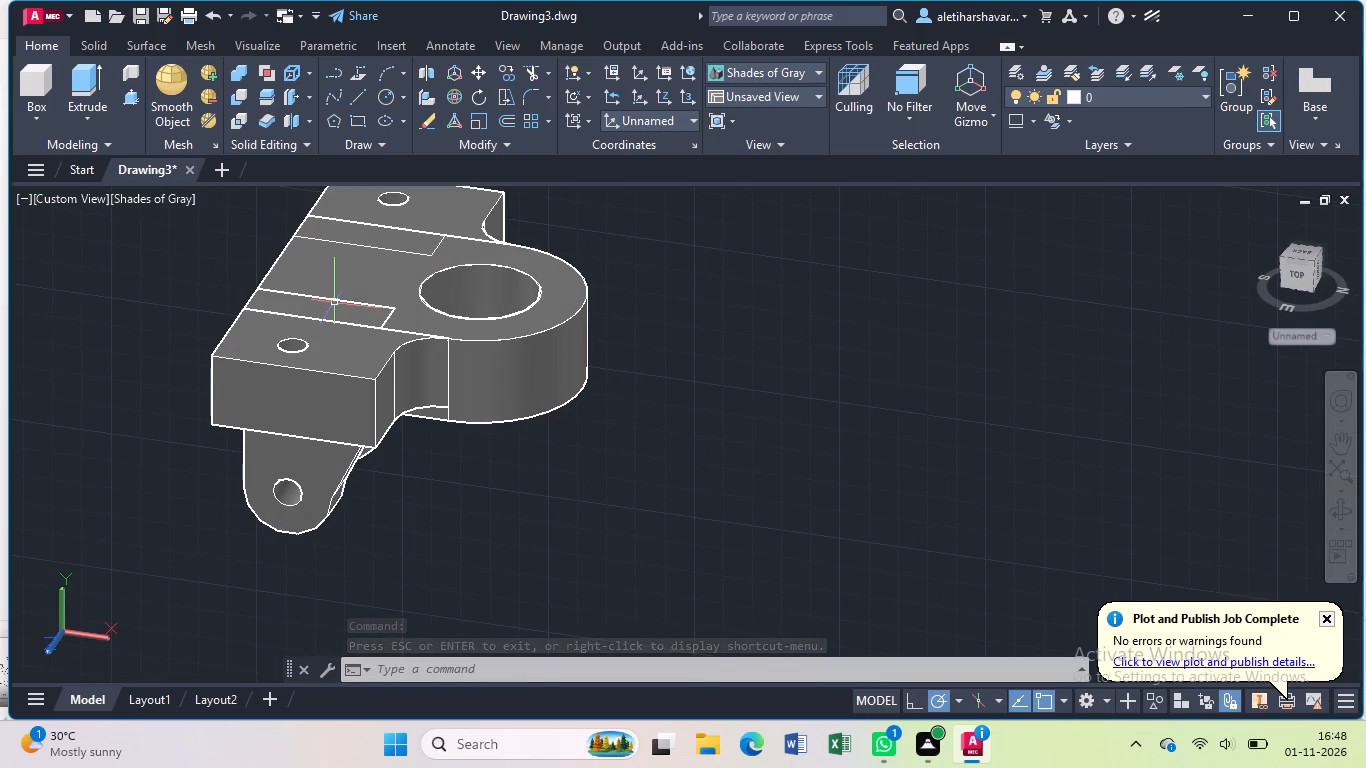
Review the bracket in the Shades of Gray visual style from the SW, SE, NE and NW Isometric views.
{"action": "left_click", "coordinate": [159, 195]}
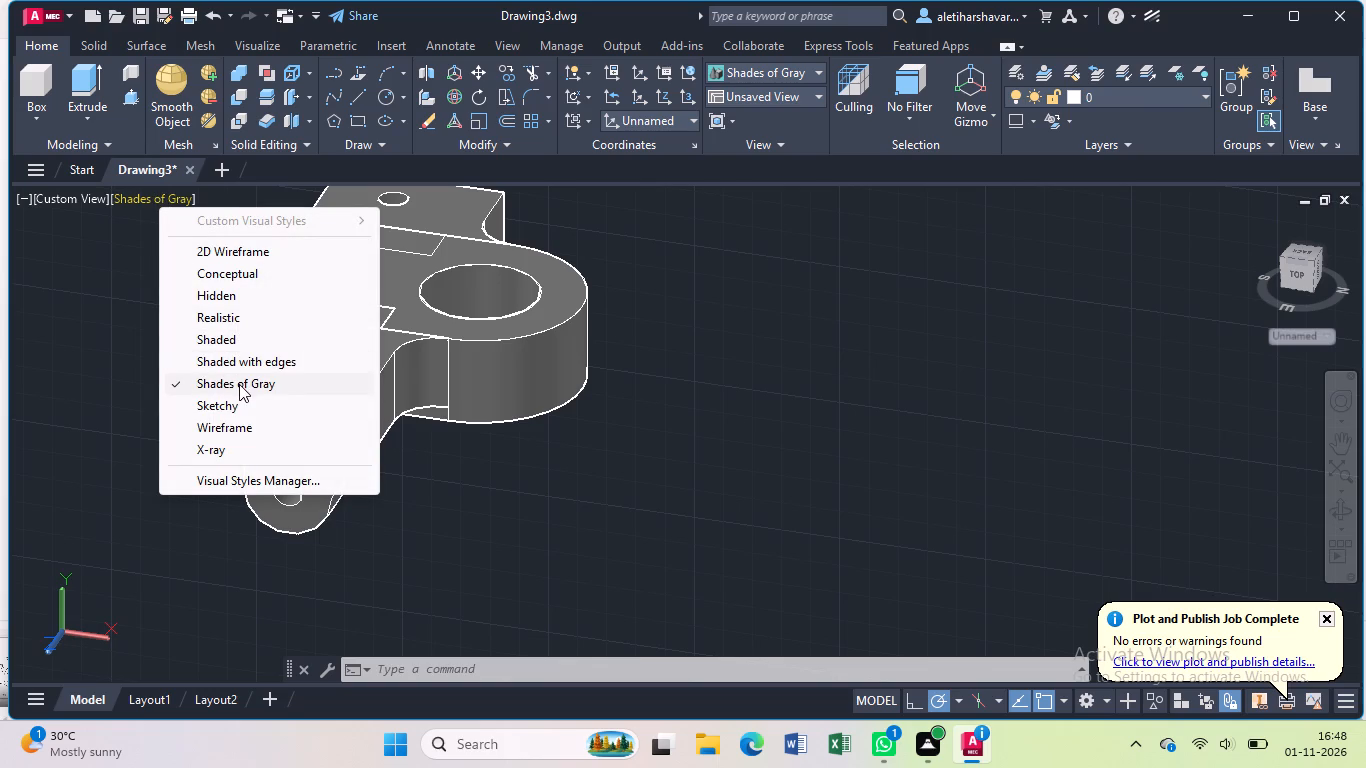
{"action": "left_click", "coordinate": [239, 384]}
{"action": "left_click", "coordinate": [67, 190]}
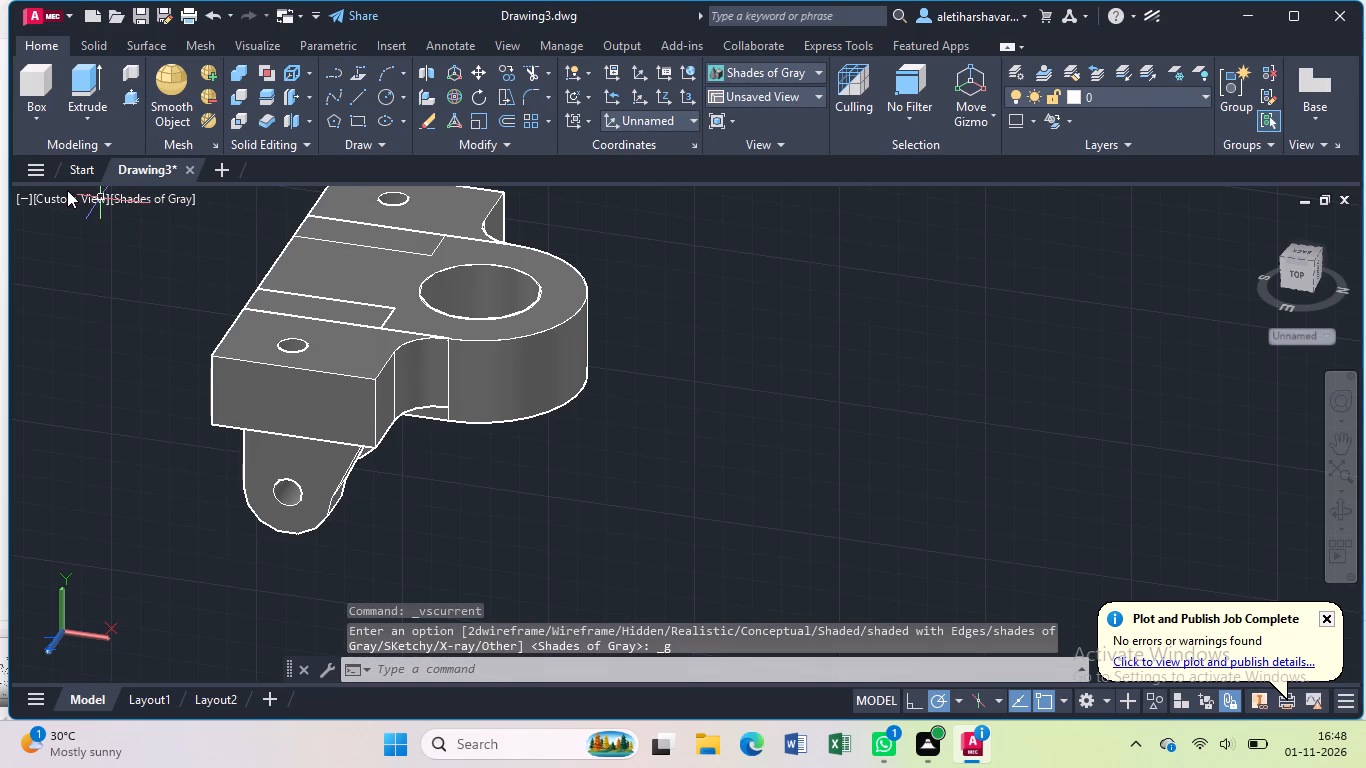
{"action": "left_click", "coordinate": [146, 381]}
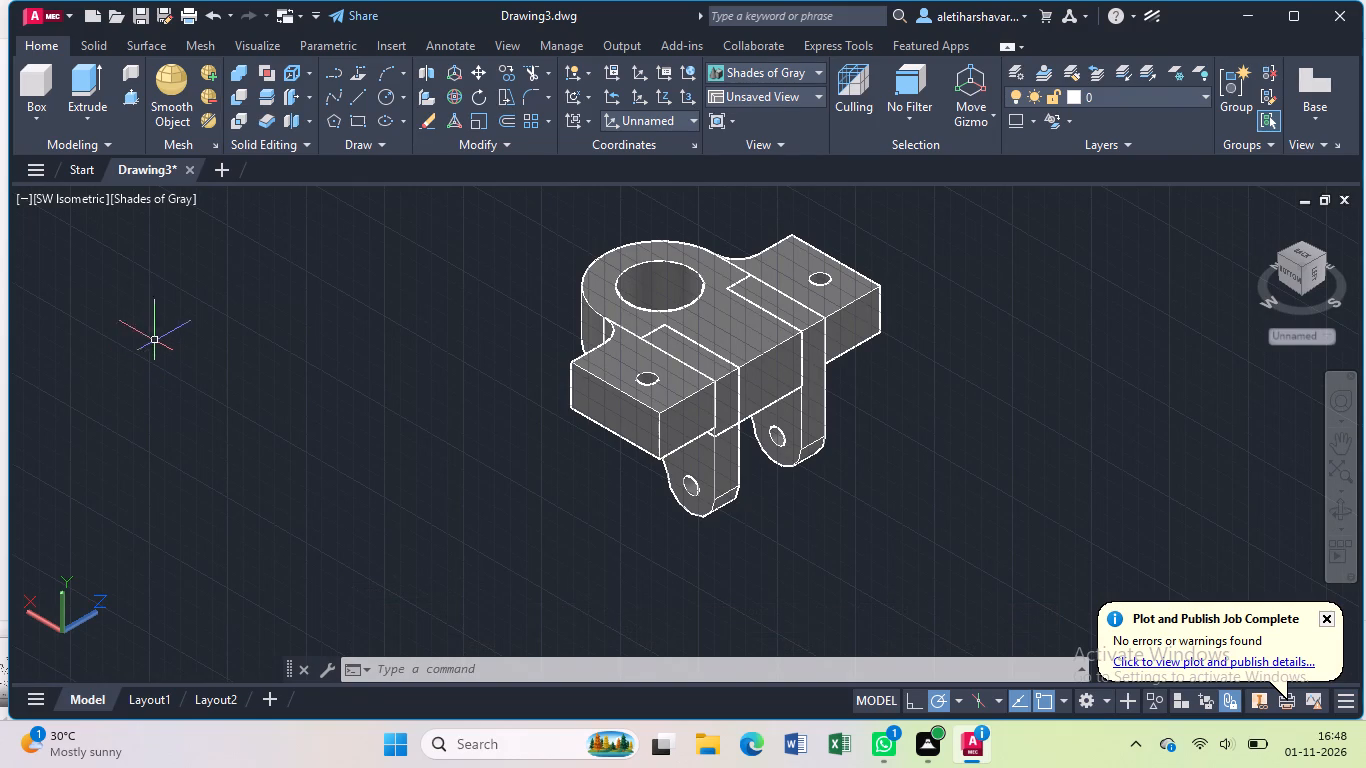
{"action": "left_click", "coordinate": [85, 190]}
{"action": "left_click", "coordinate": [166, 403]}
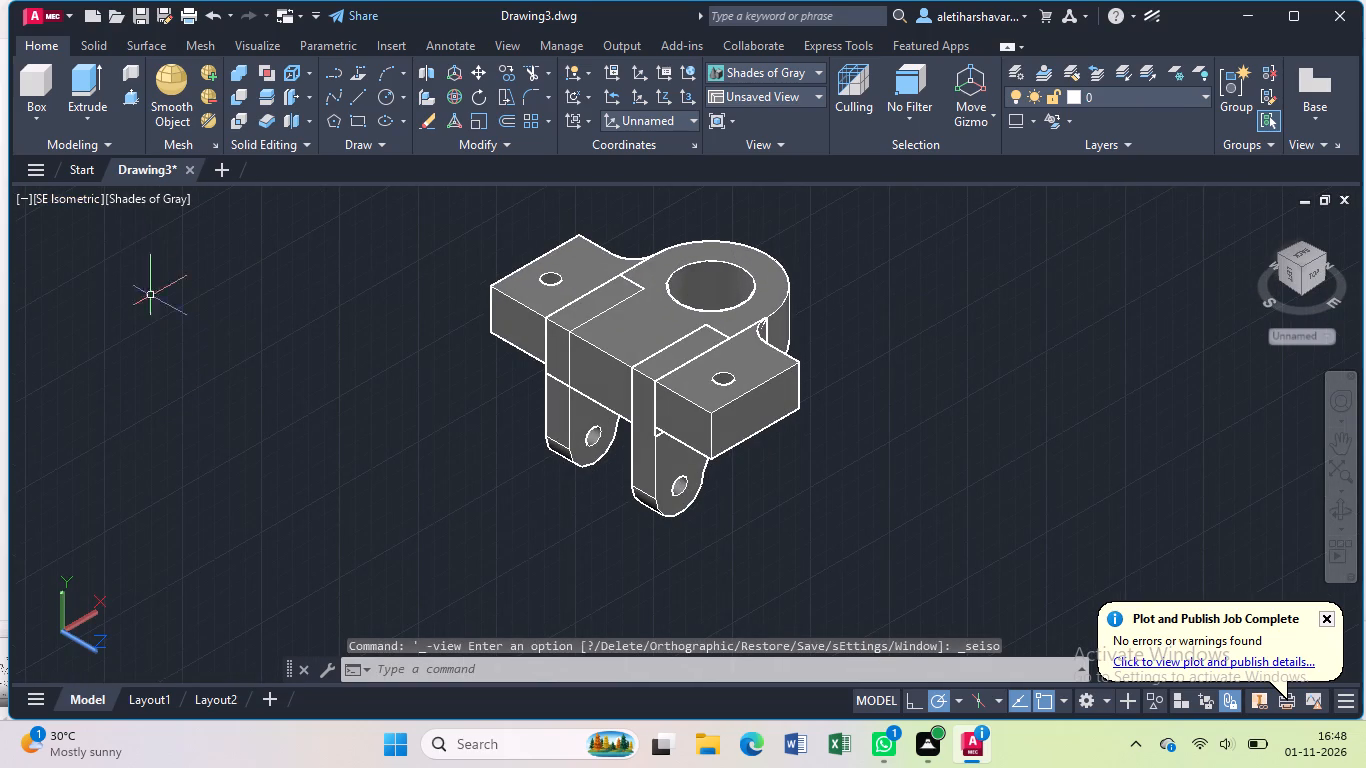
{"action": "left_click", "coordinate": [76, 196]}
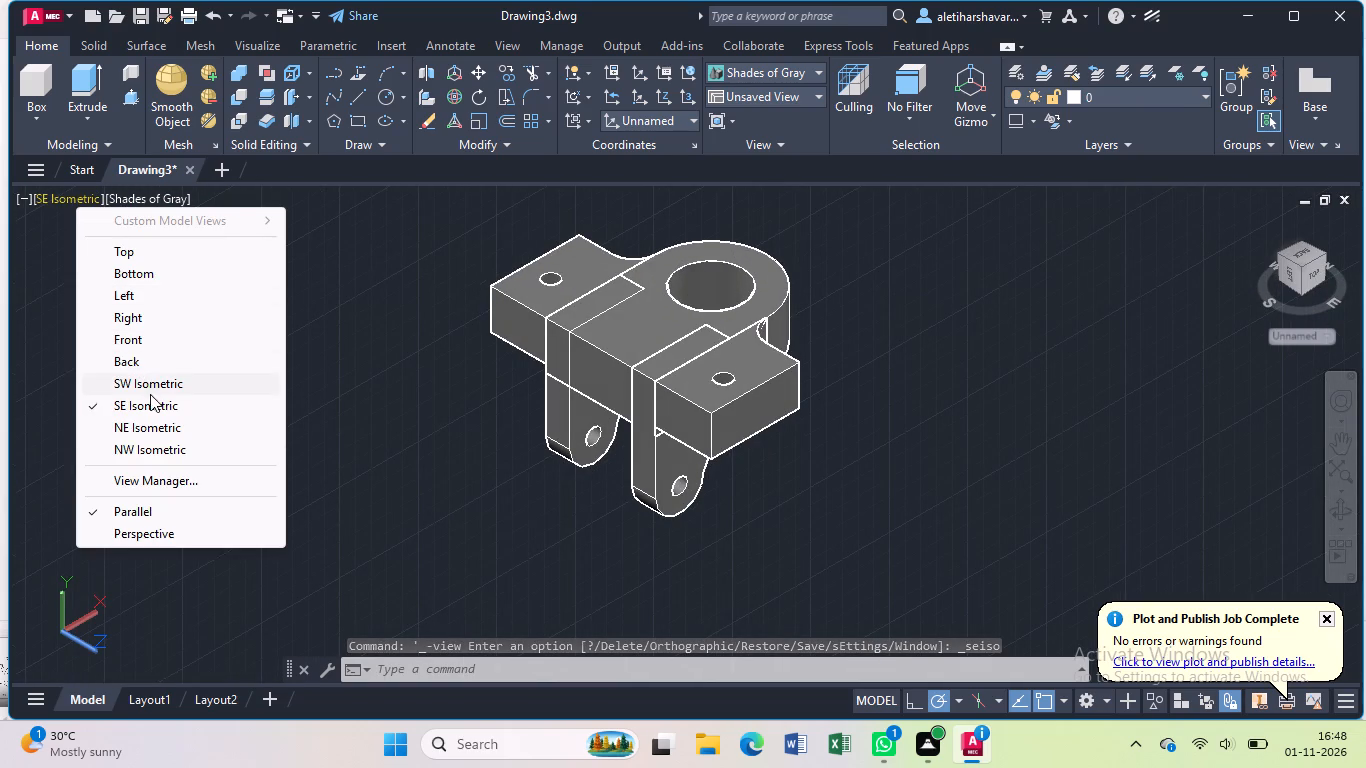
{"action": "left_click", "coordinate": [154, 423]}
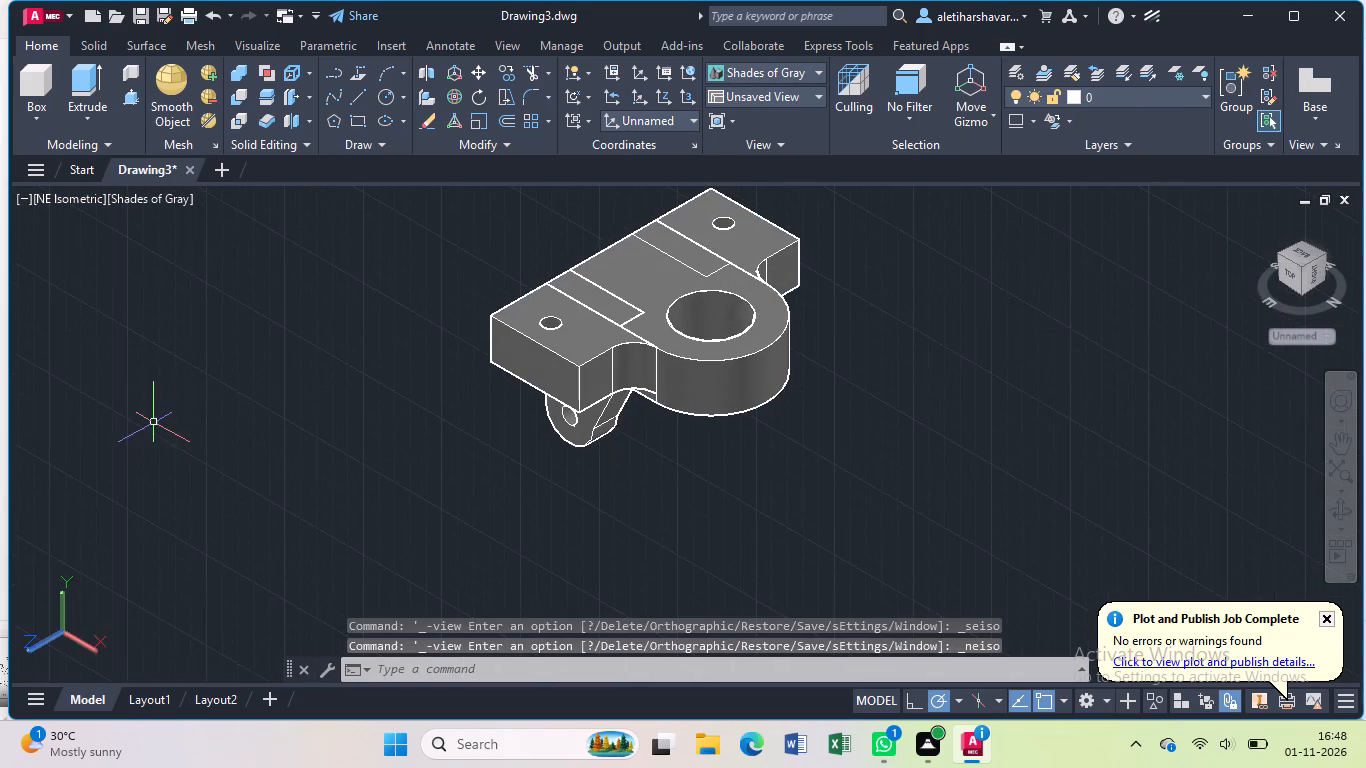
{"action": "left_click", "coordinate": [78, 199]}
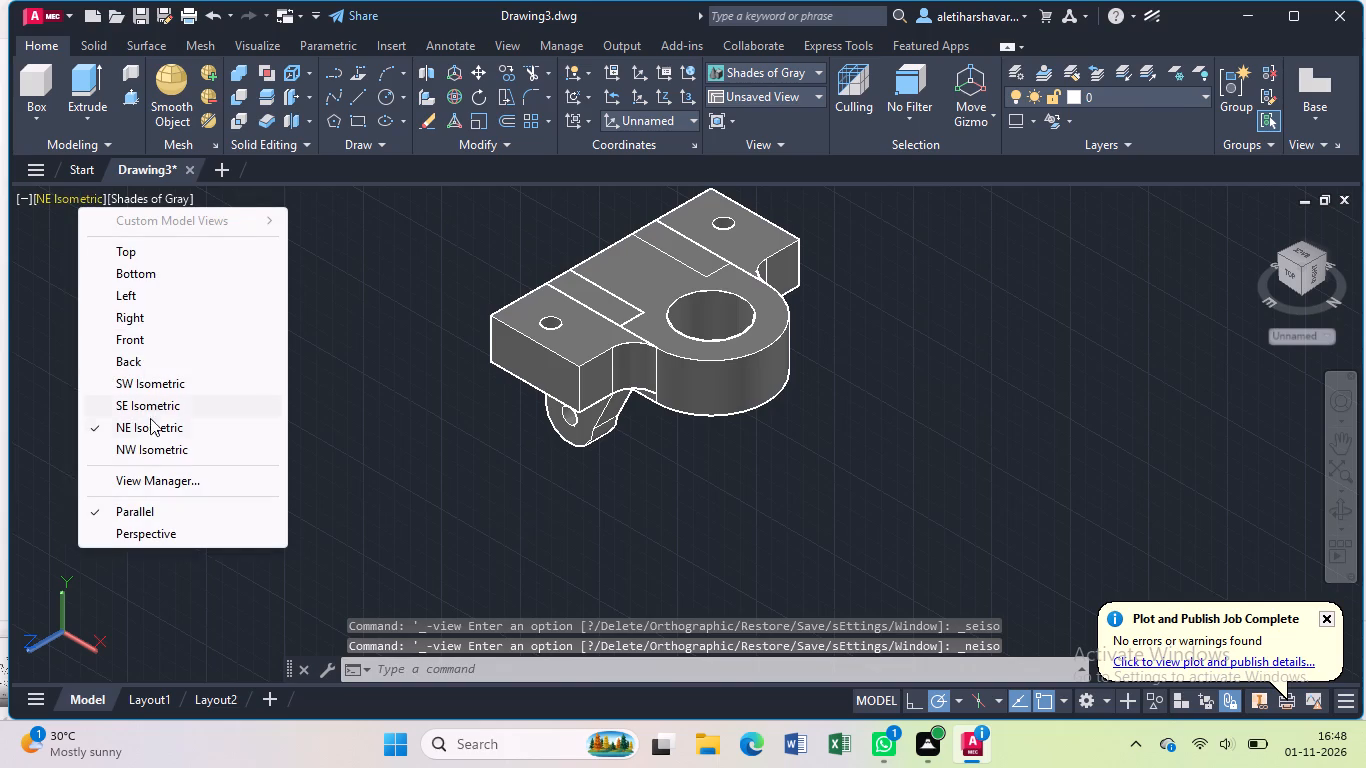
{"action": "left_click", "coordinate": [157, 448]}
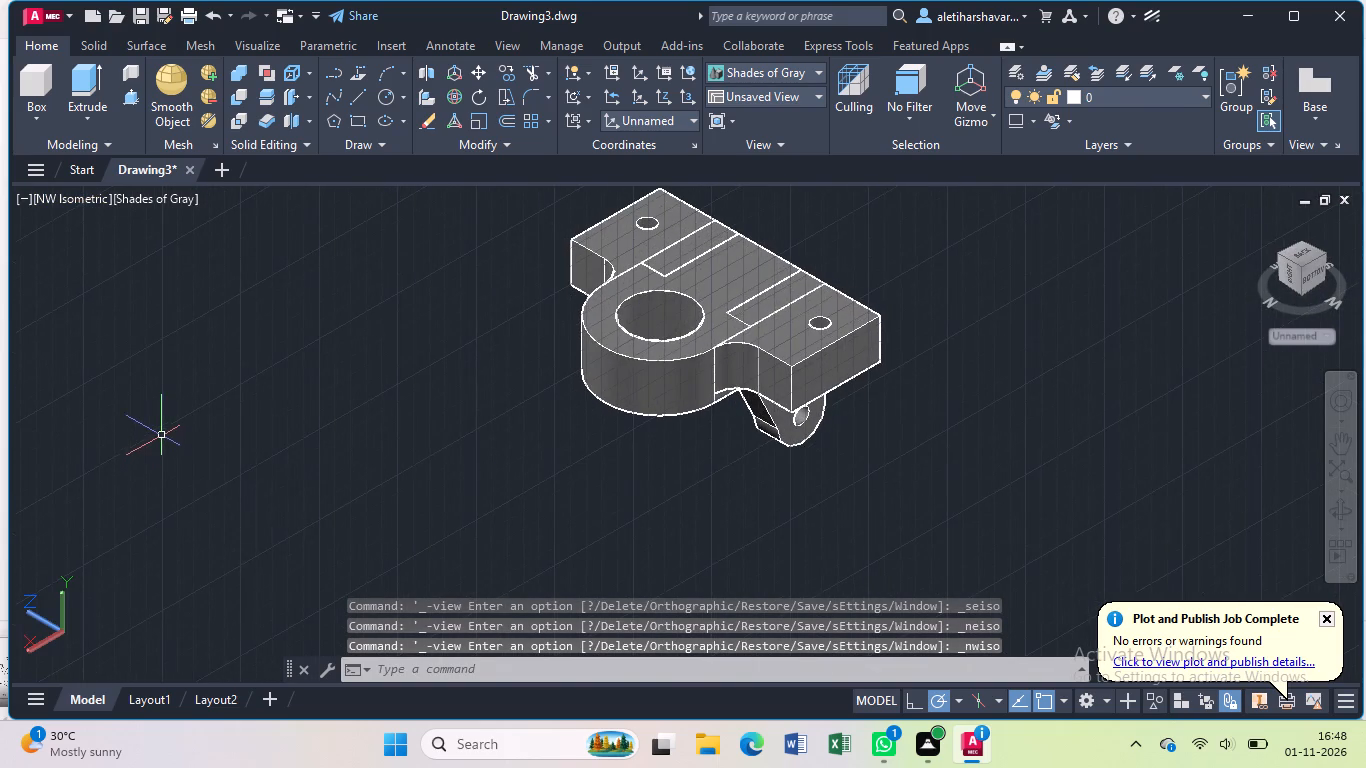
Orbit the bracket to a view from below that shows the plate's underside, the large bore and both drilled legs.
{"action": "middle_click_drag", "start_coordinate": [1035, 406], "coordinate": [1049, 487]}
{"action": "left_click", "coordinate": [1342, 509]}
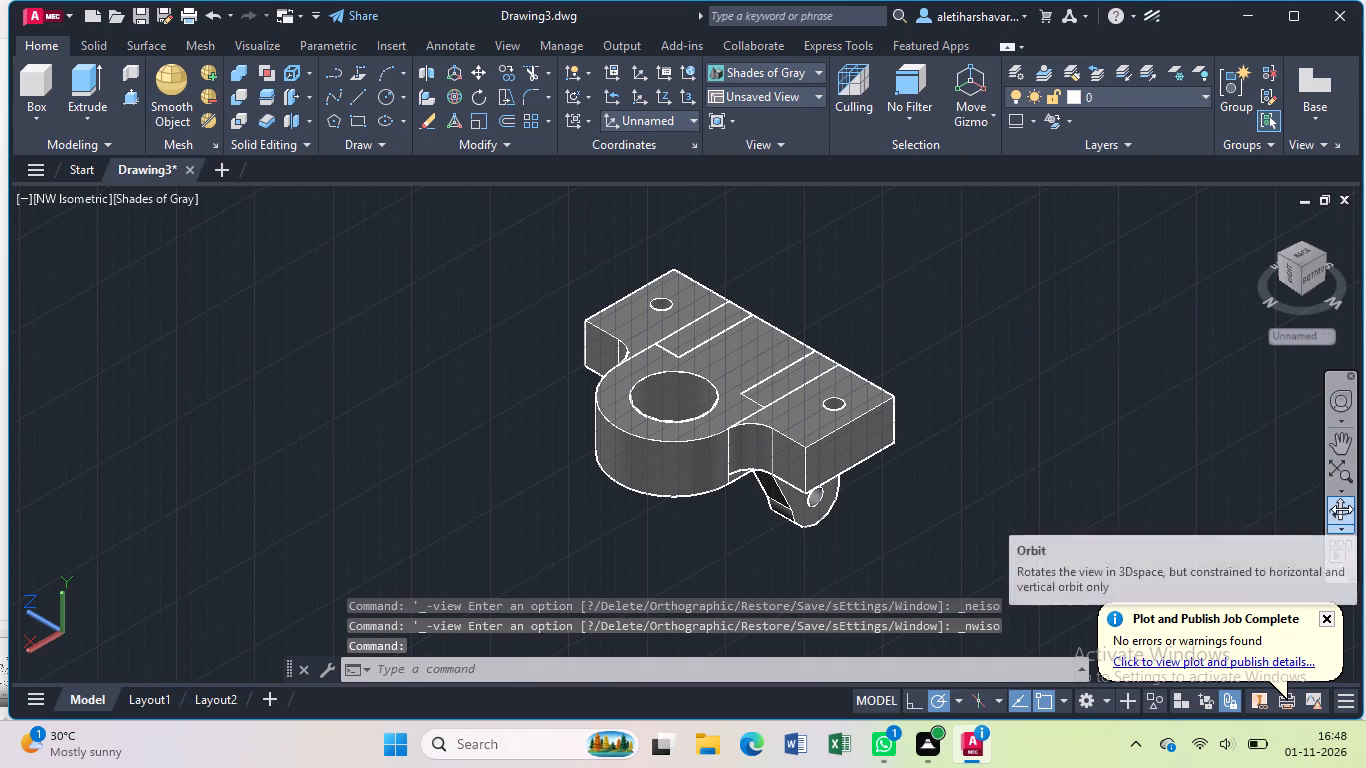
{"action": "left_click_drag", "start_coordinate": [1016, 516], "coordinate": [1034, 485]}
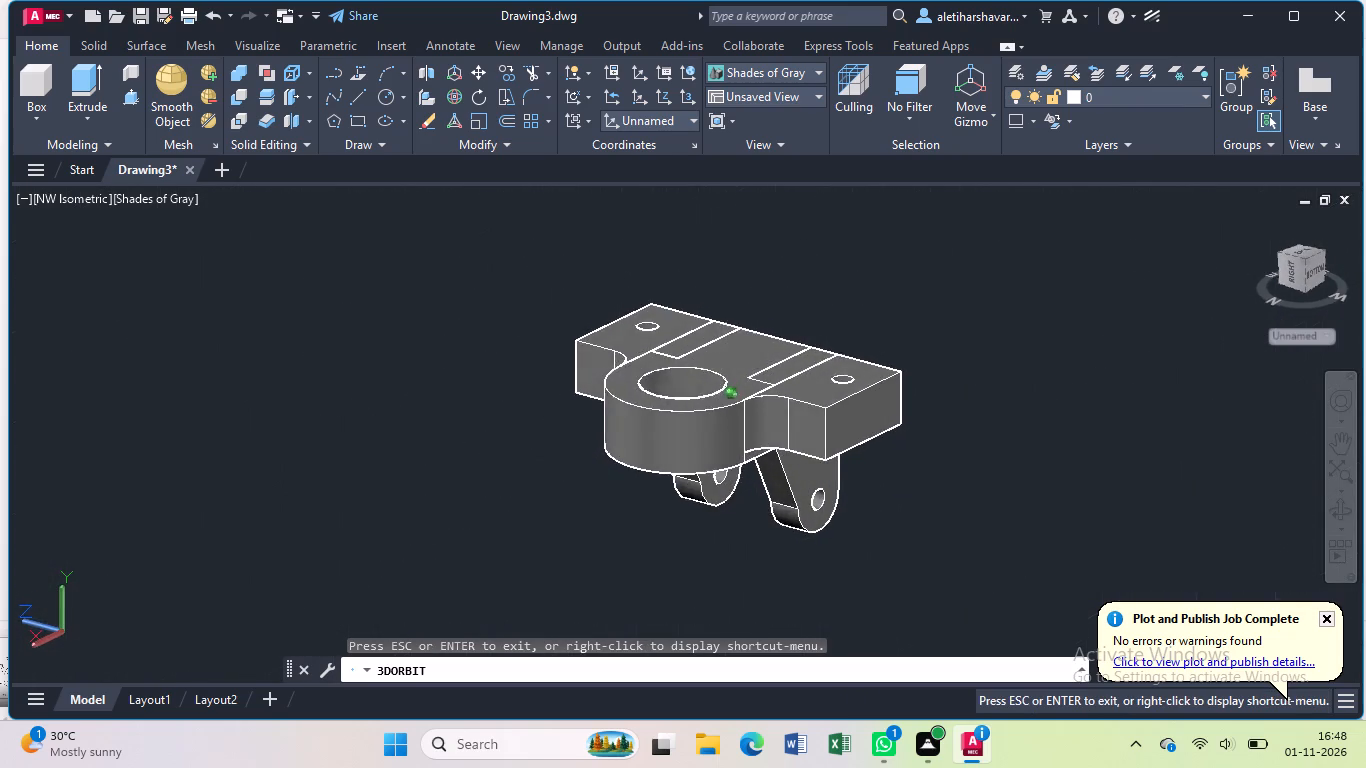
{"action": "left_click_drag", "start_coordinate": [1034, 485], "coordinate": [1051, 455]}
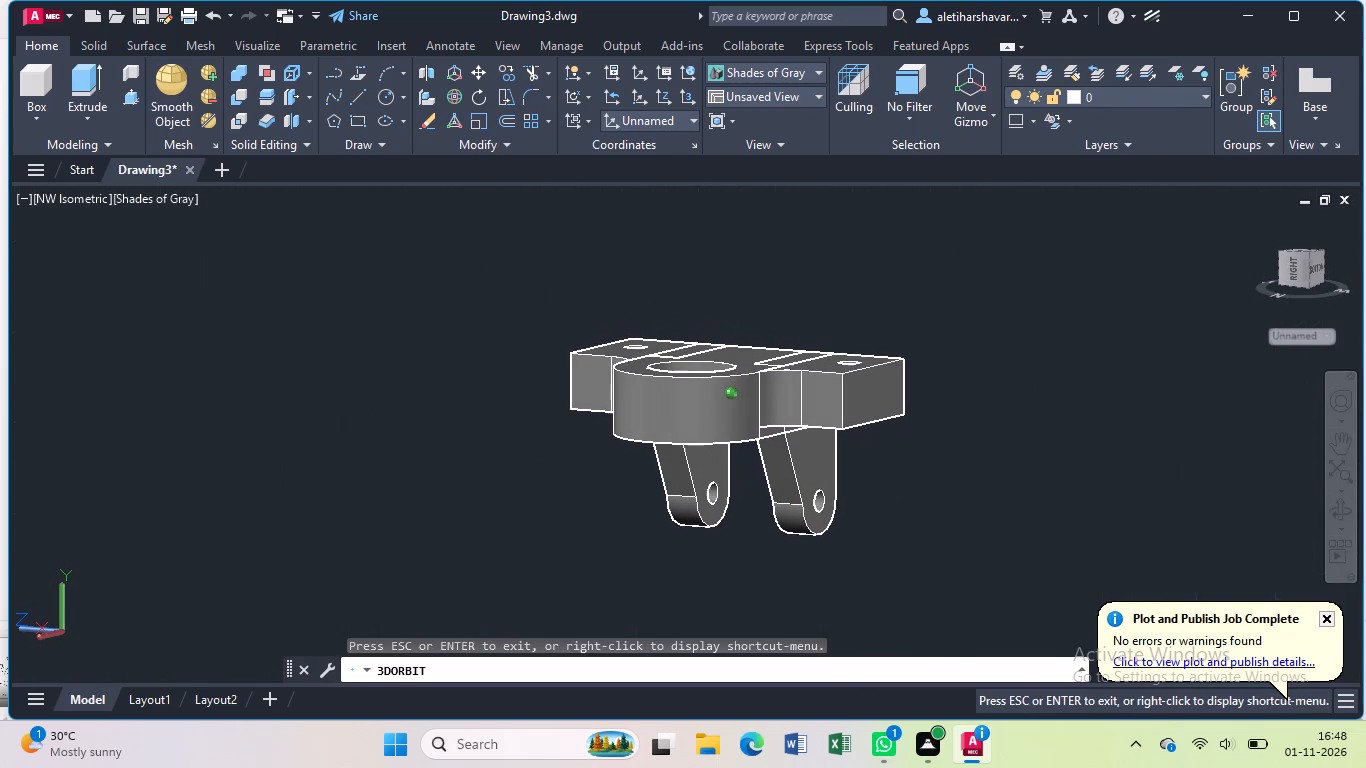
{"action": "left_click_drag", "start_coordinate": [1051, 455], "coordinate": [1051, 454]}
{"action": "left_click_drag", "start_coordinate": [1051, 454], "coordinate": [1055, 443]}
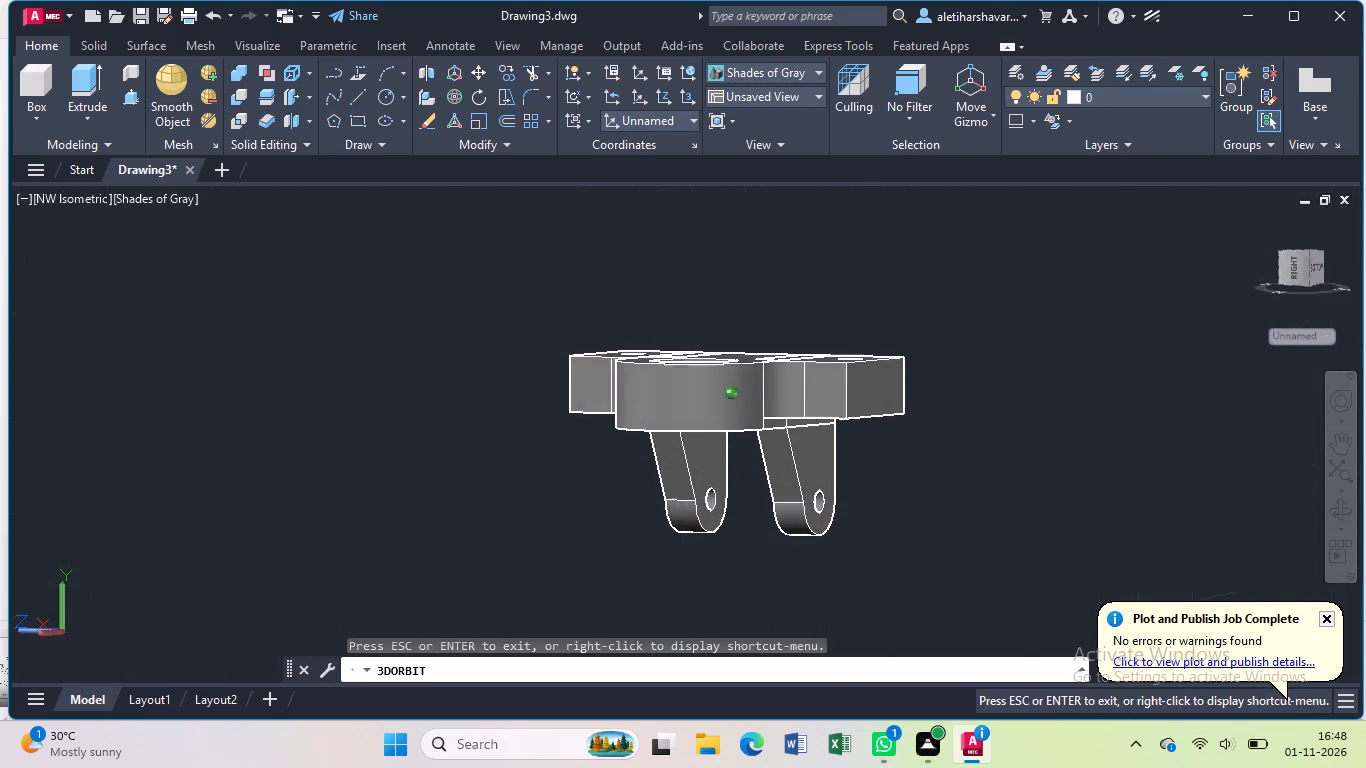
{"action": "left_click_drag", "start_coordinate": [1055, 443], "coordinate": [1057, 434]}
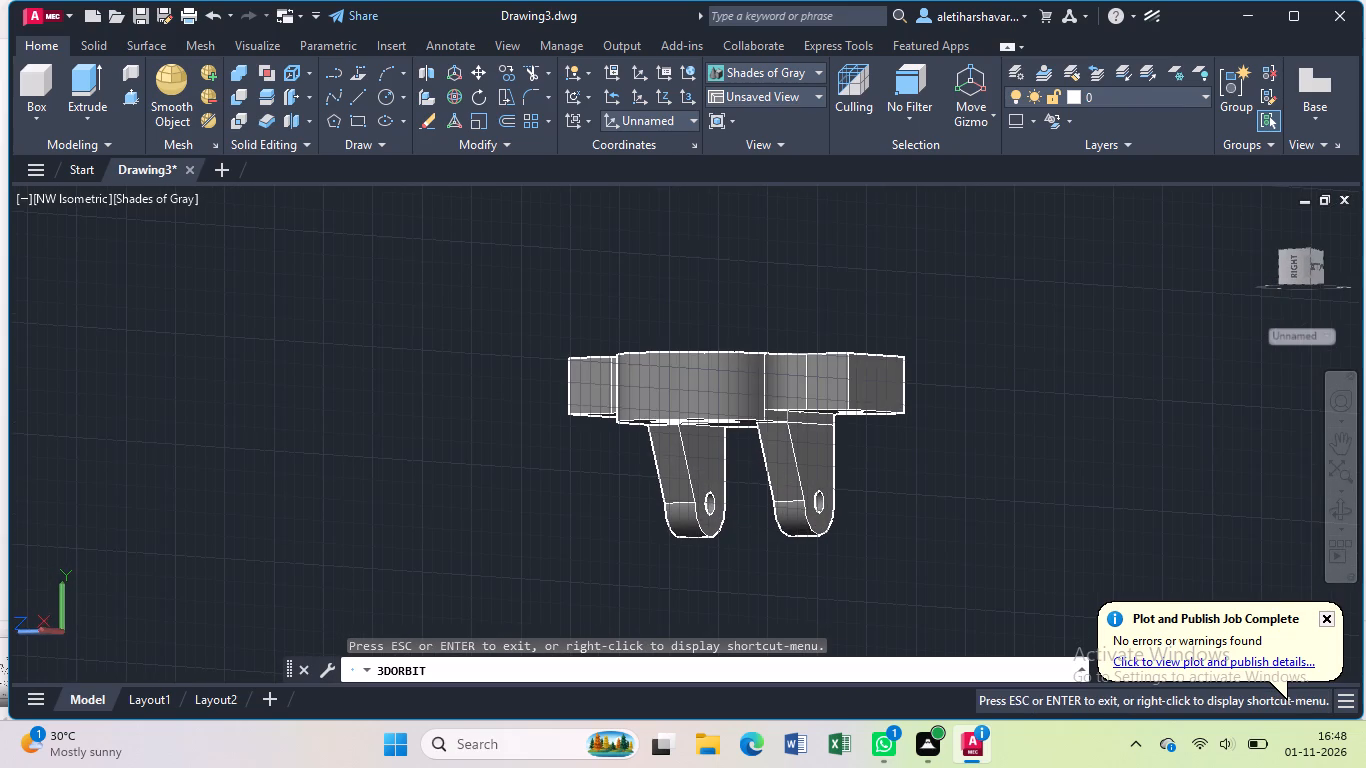
{"action": "key", "text": "Escape"}
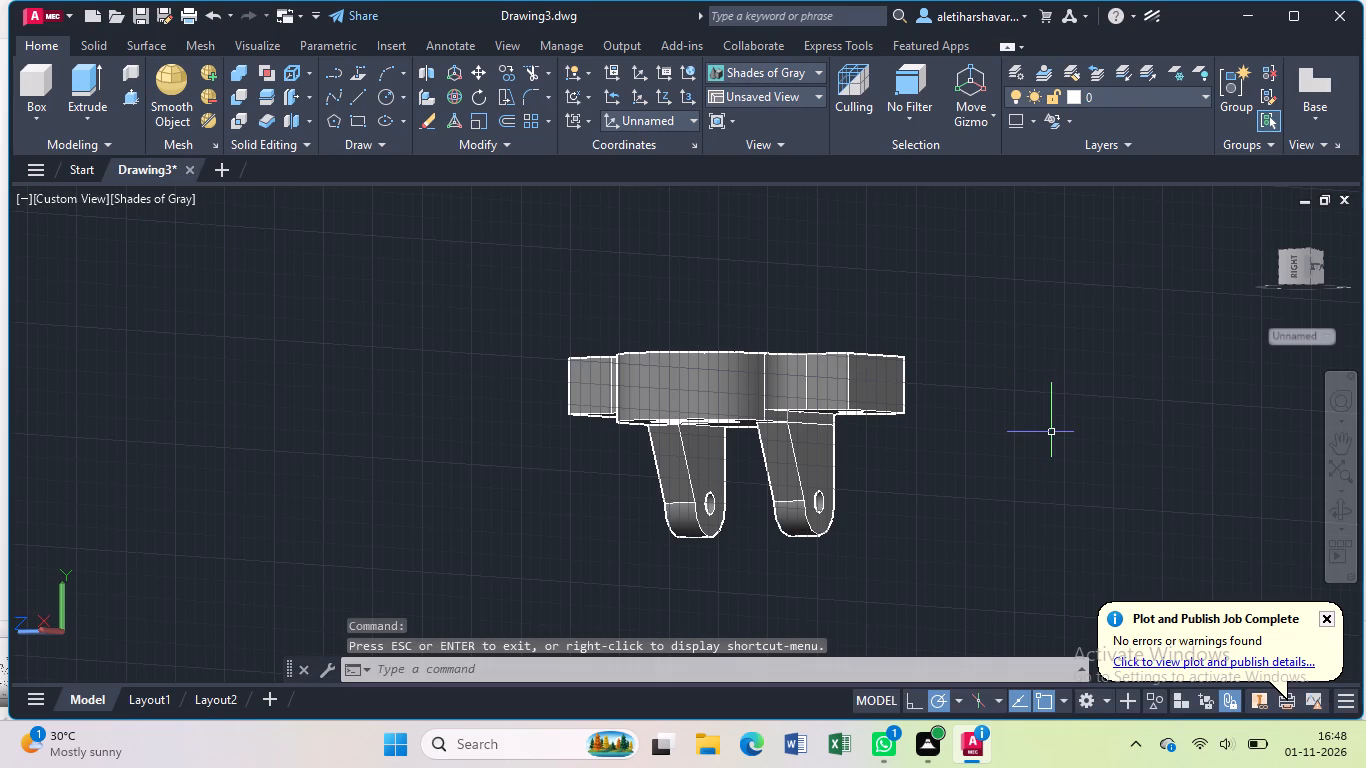
{"action": "left_click", "coordinate": [1342, 501]}
{"action": "left_click_drag", "start_coordinate": [1006, 492], "coordinate": [1001, 469]}
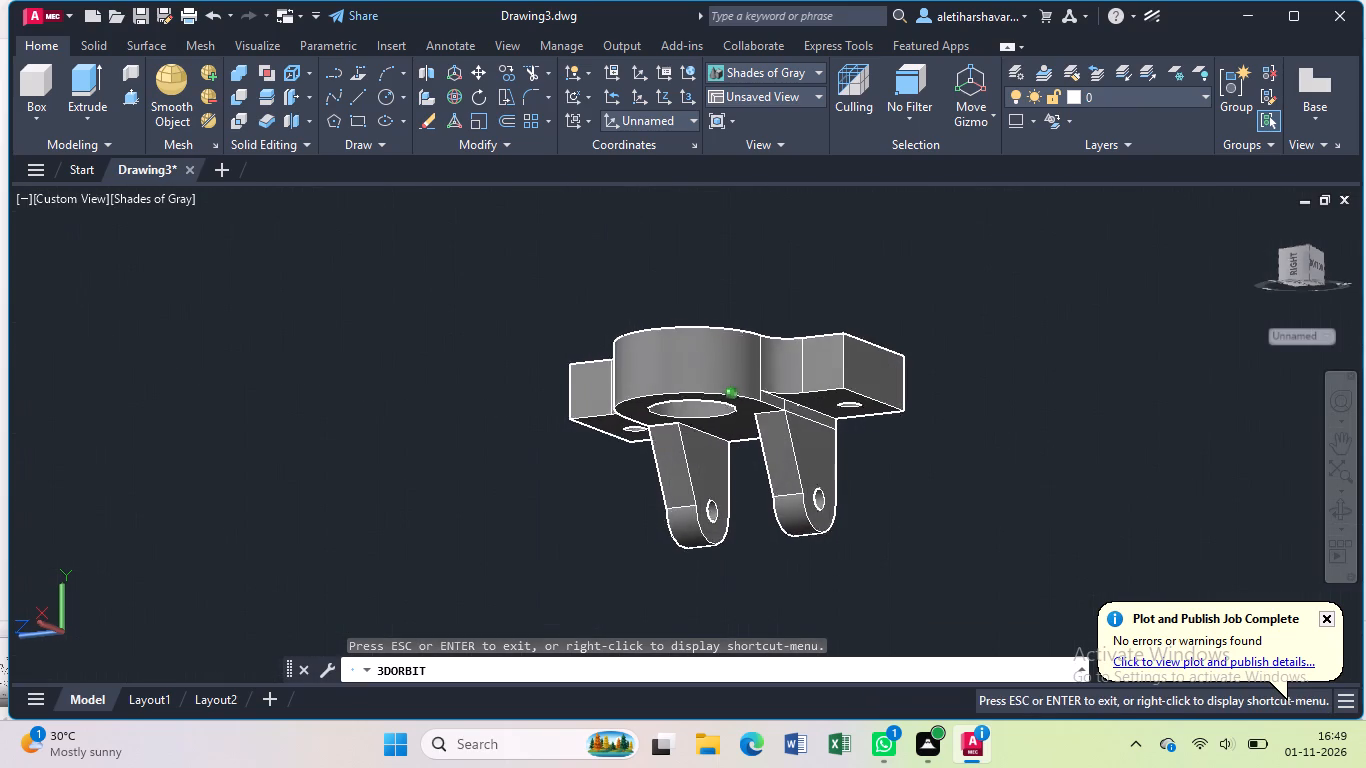
{"action": "left_click_drag", "start_coordinate": [1001, 469], "coordinate": [1000, 453]}
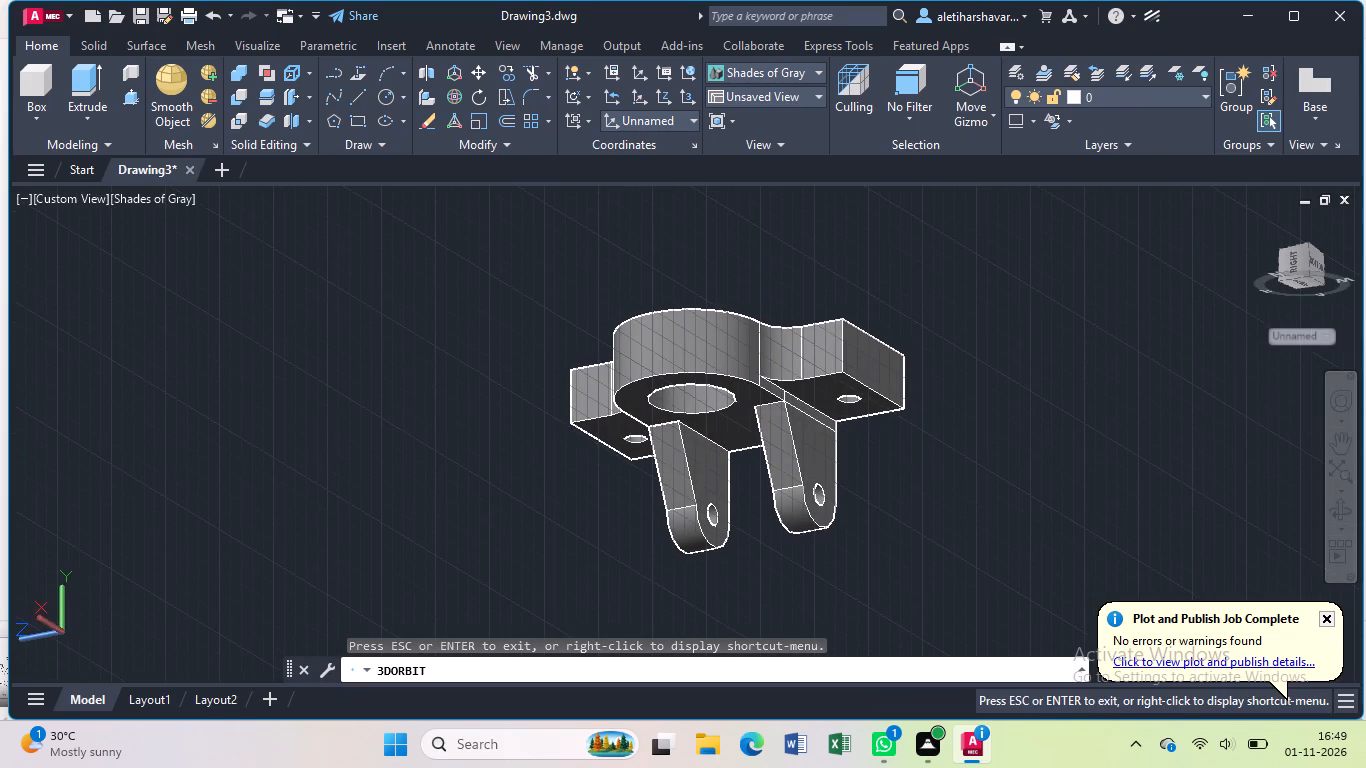
{"action": "key", "text": "Escape"}
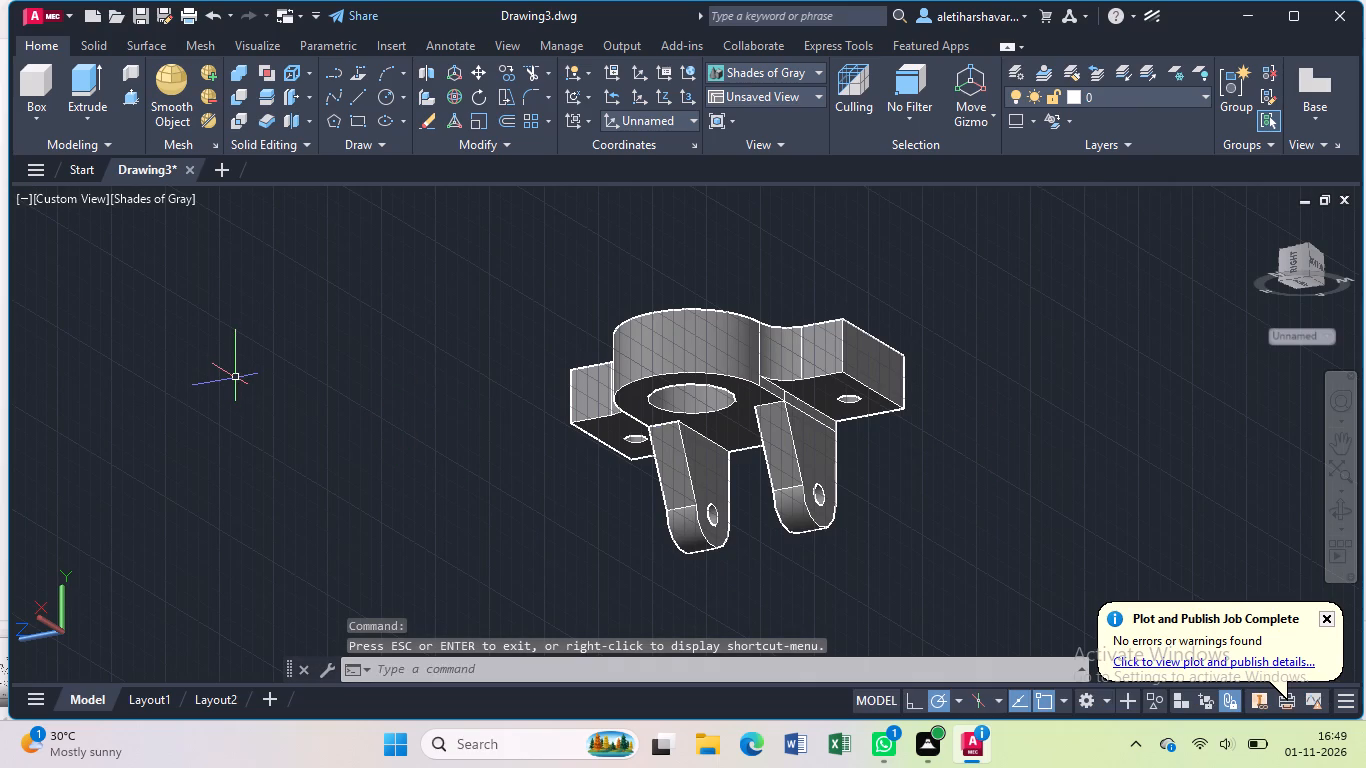
Save the drawing in Documents as Double Forked Hinge Bracket.
{"action": "key", "text": "ctrl+s"}
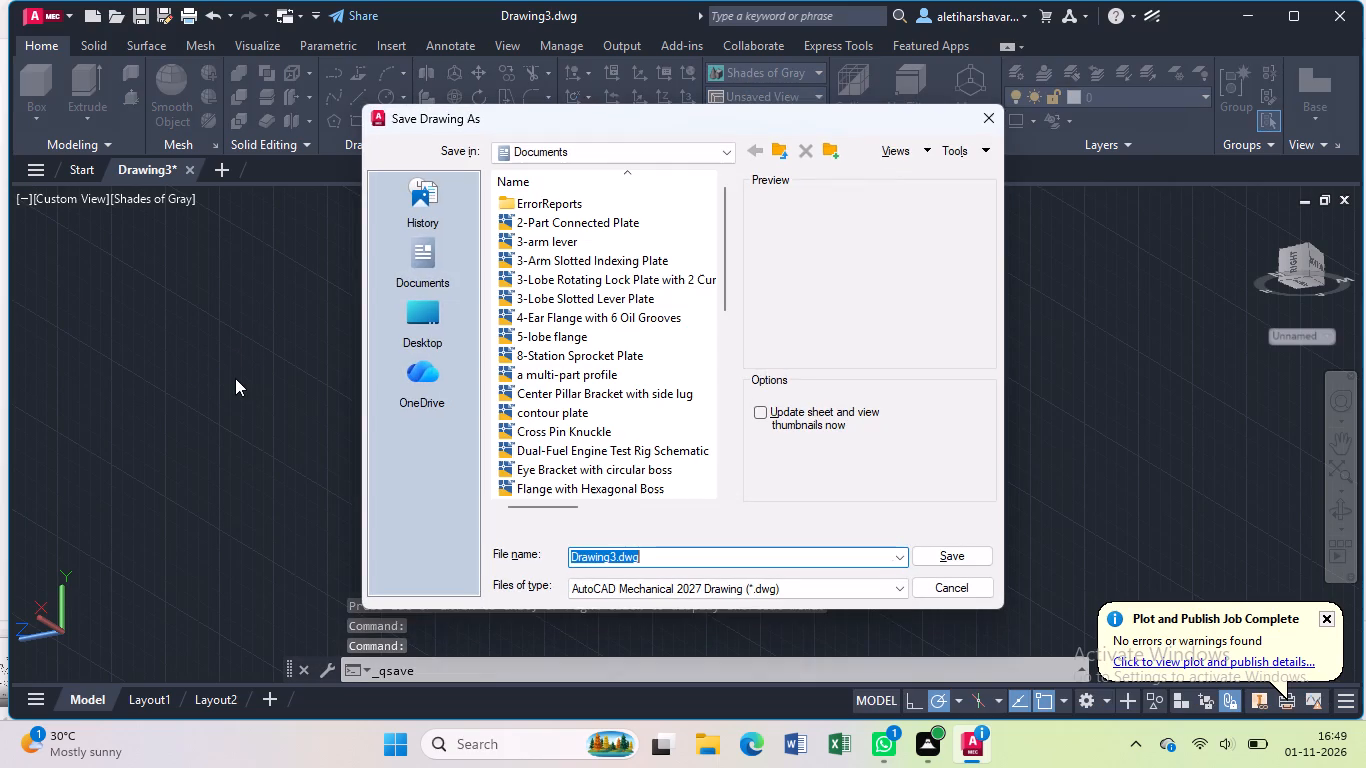
{"action": "key", "text": "BackSpace"}
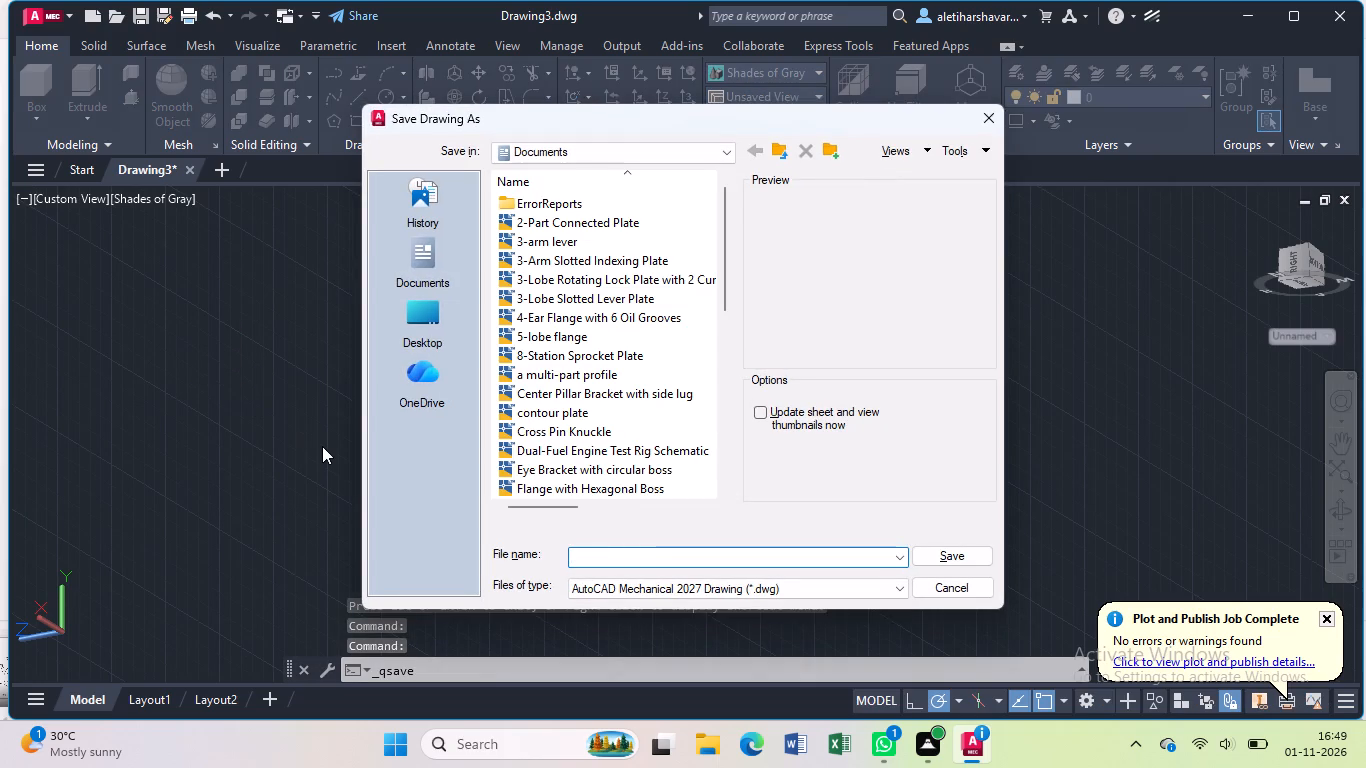
{"action": "key", "text": "ctrl+v"}
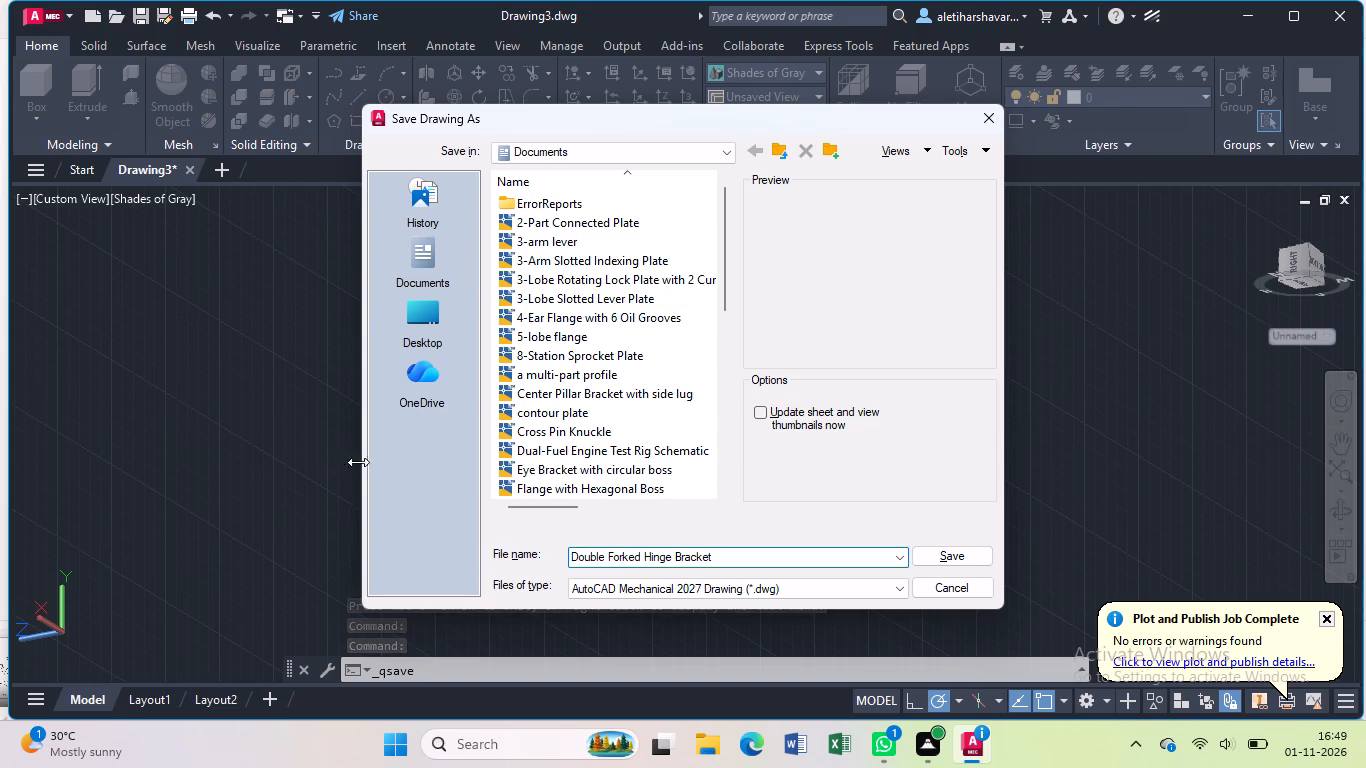
{"action": "left_click", "coordinate": [956, 557]}
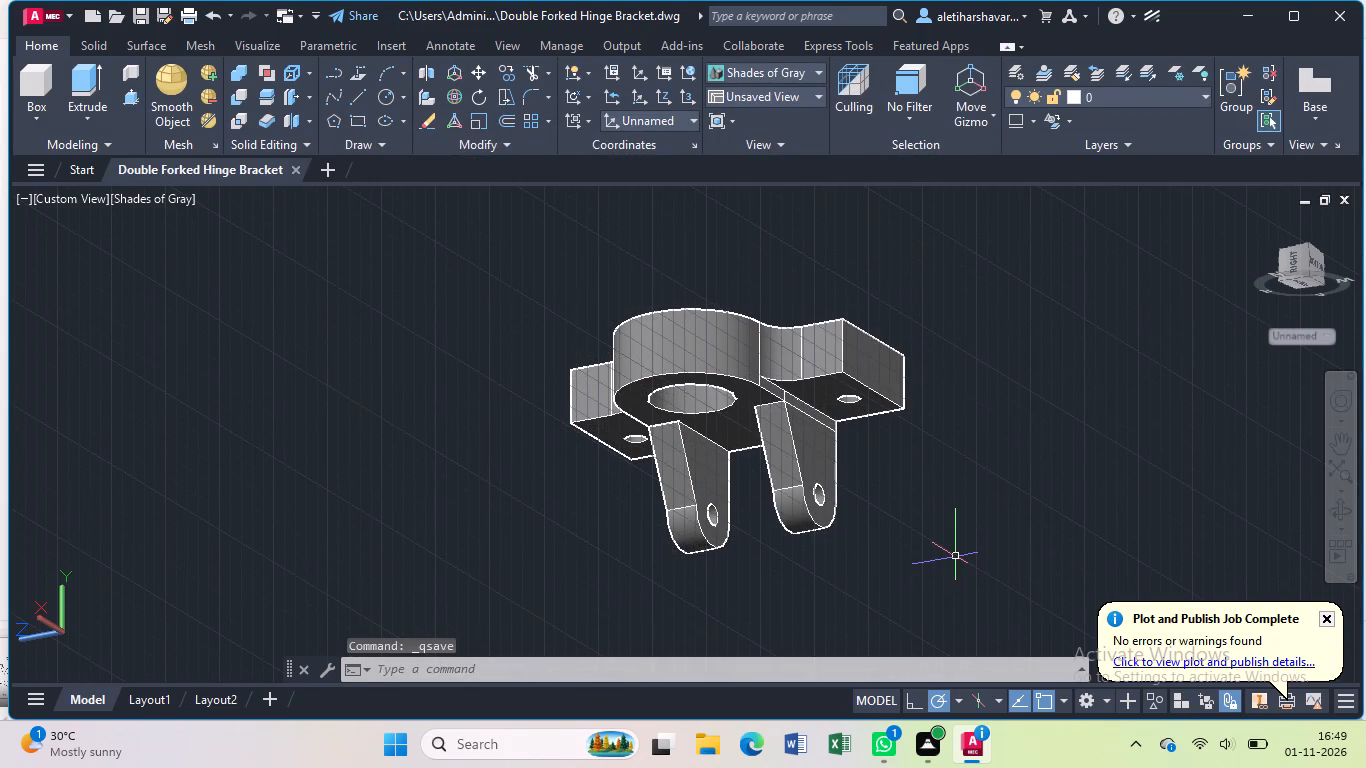
Set up a centred landscape plot with the DWG To PDF.pc3 plotter on ISO A4 (297.00 x 210.00 MM) paper.
{"action": "type", "text": "pl"}
{"action": "left_click", "coordinate": [1007, 624]}
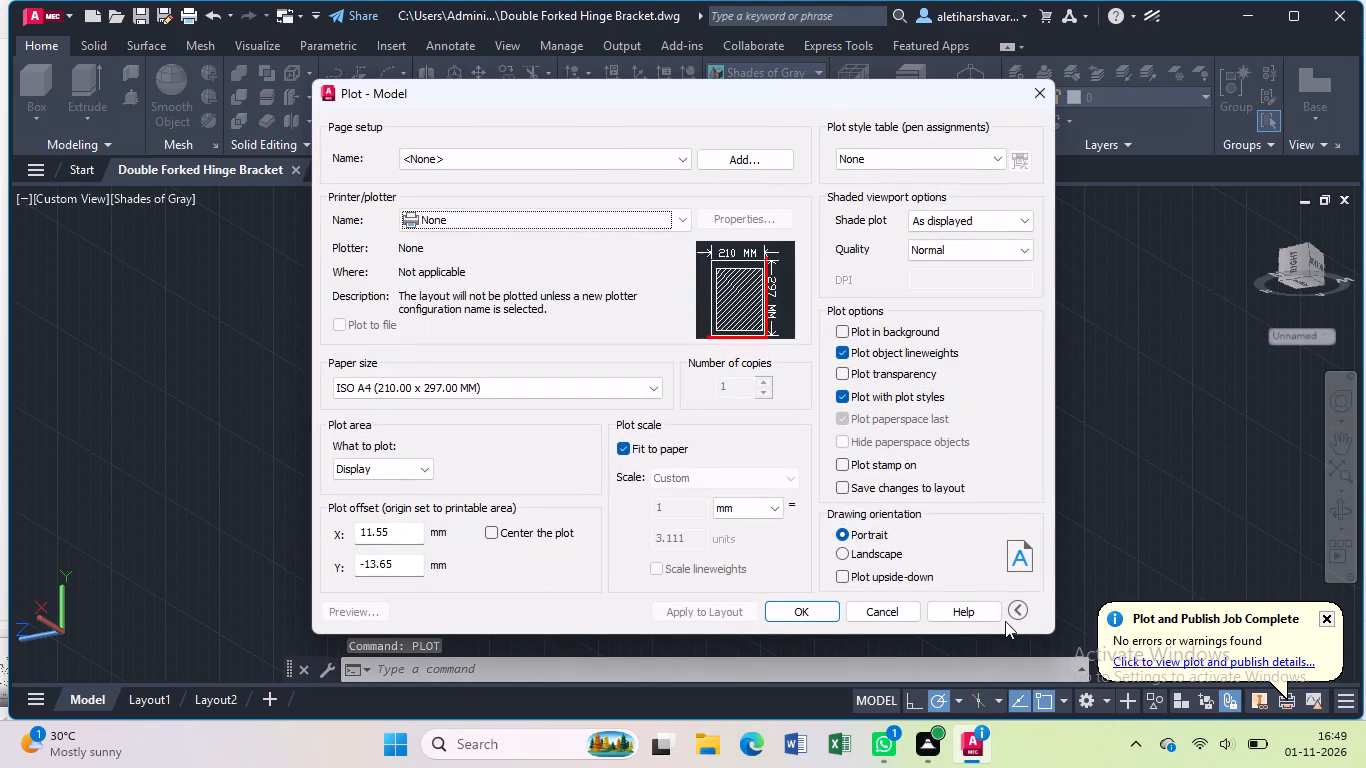
{"action": "left_click", "coordinate": [842, 553]}
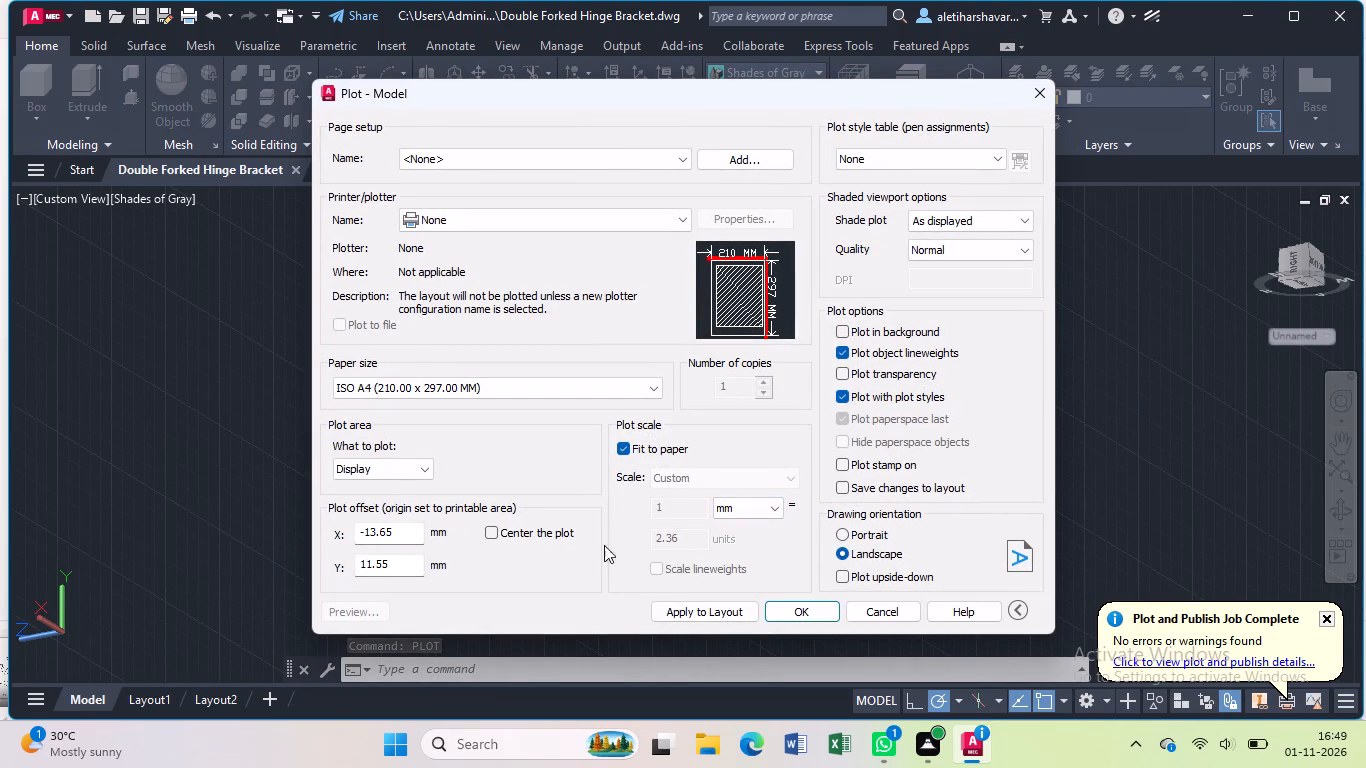
{"action": "left_click", "coordinate": [494, 529]}
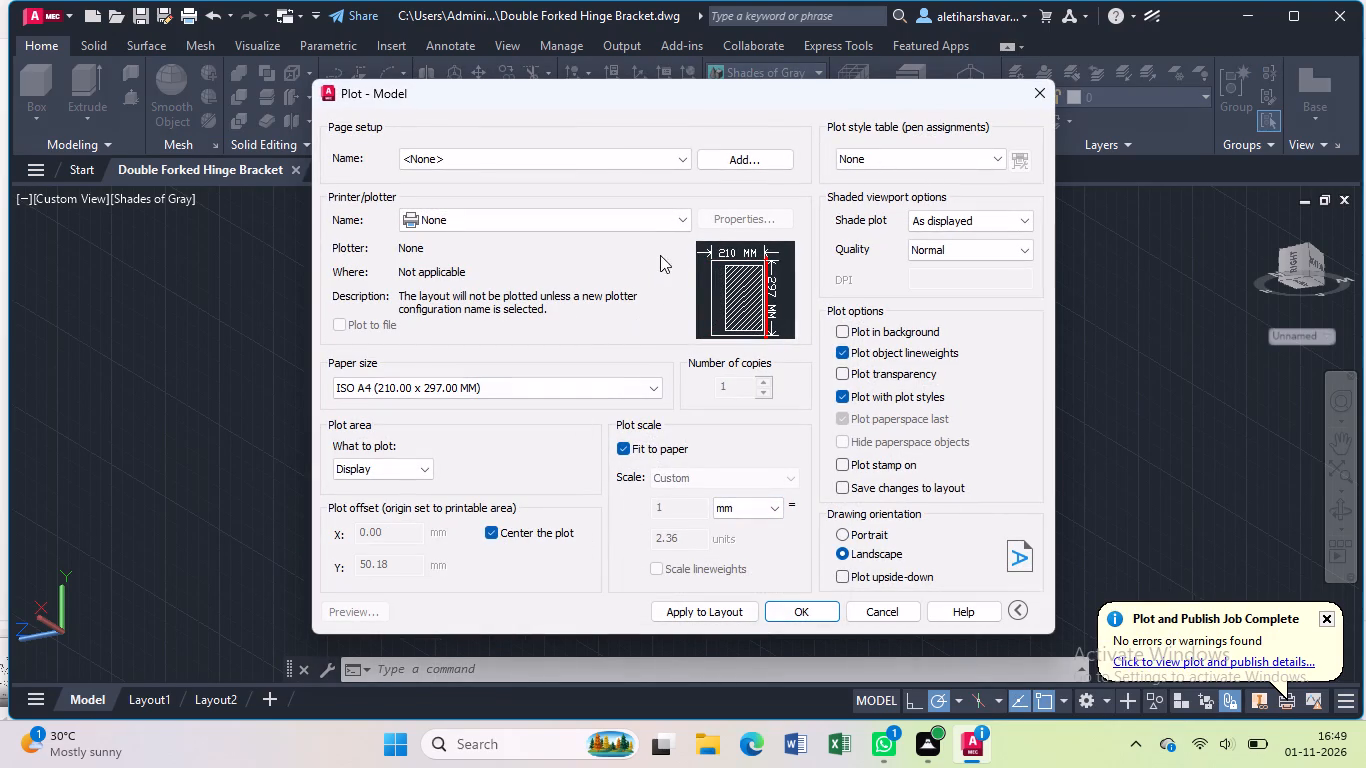
{"action": "left_click", "coordinate": [683, 220]}
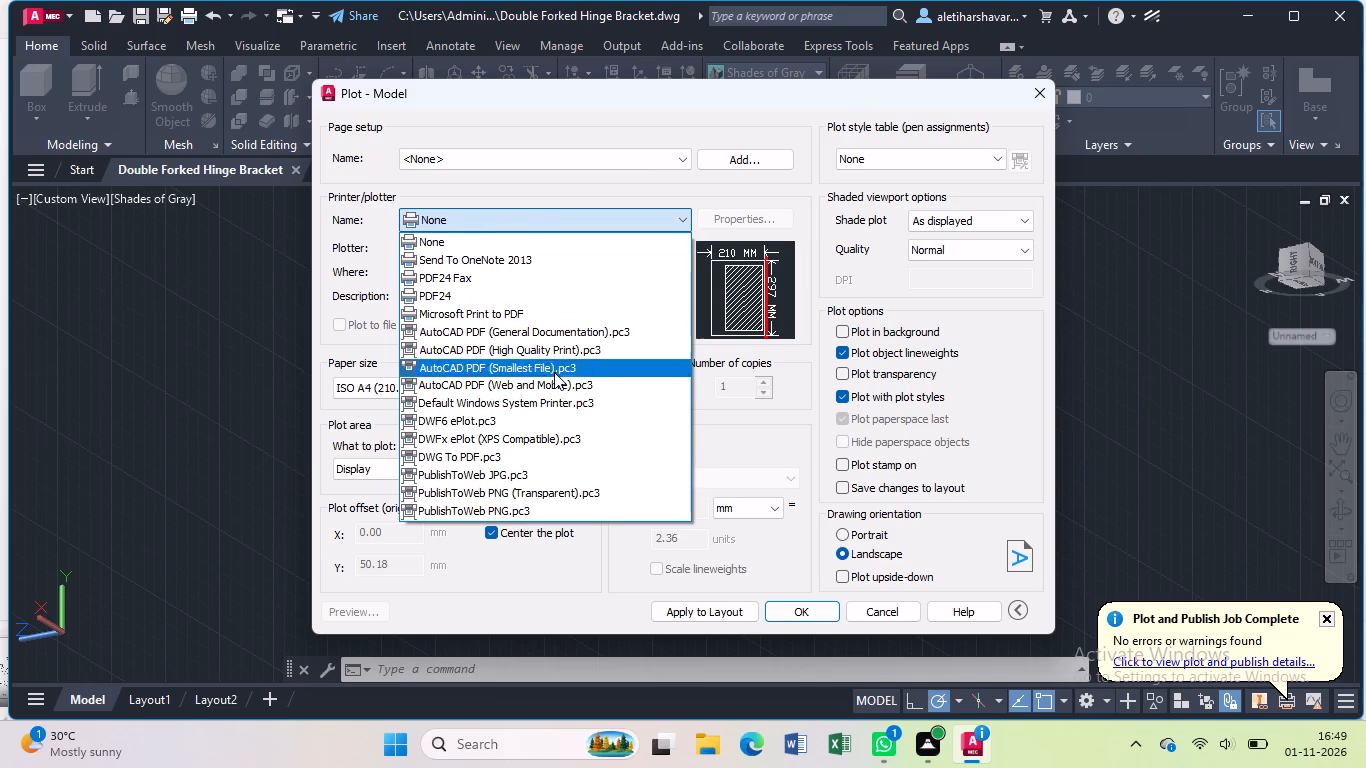
{"action": "left_click", "coordinate": [543, 451]}
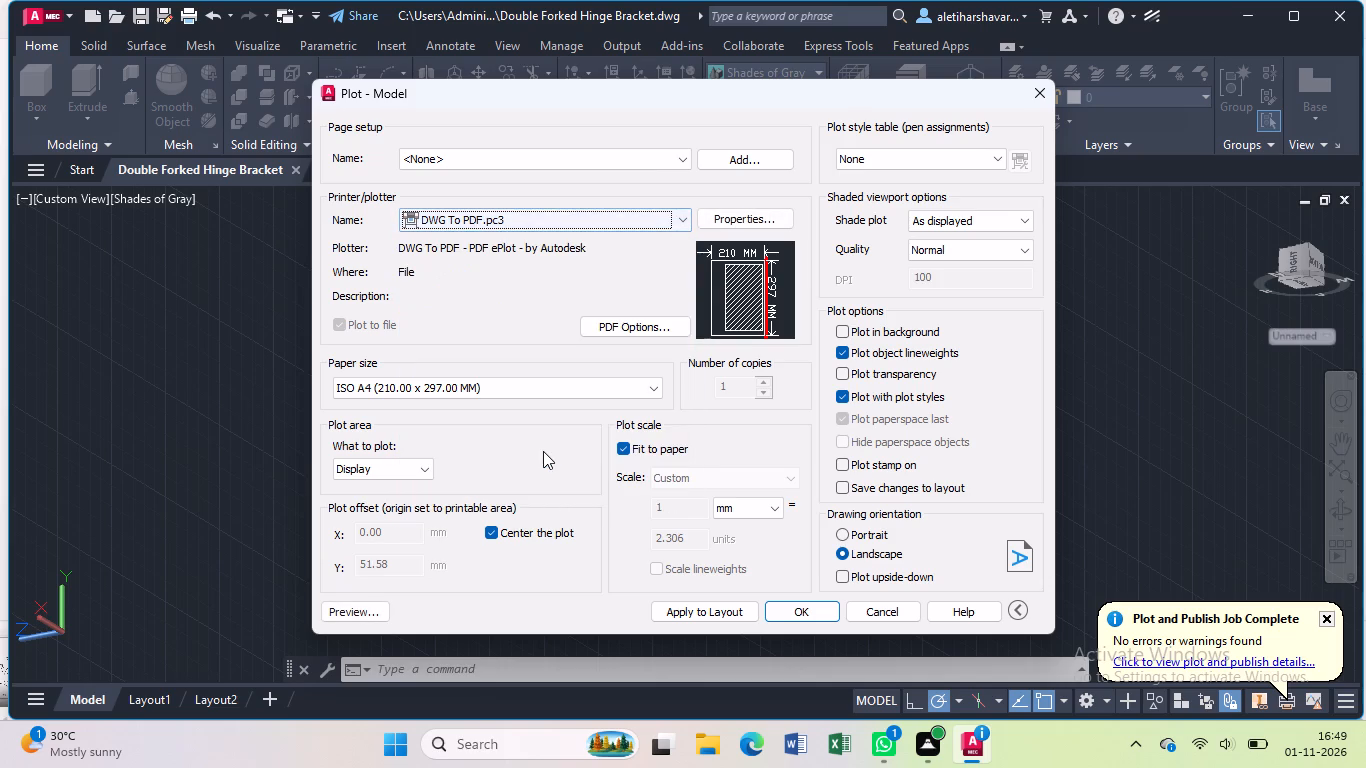
{"action": "left_click", "coordinate": [651, 389]}
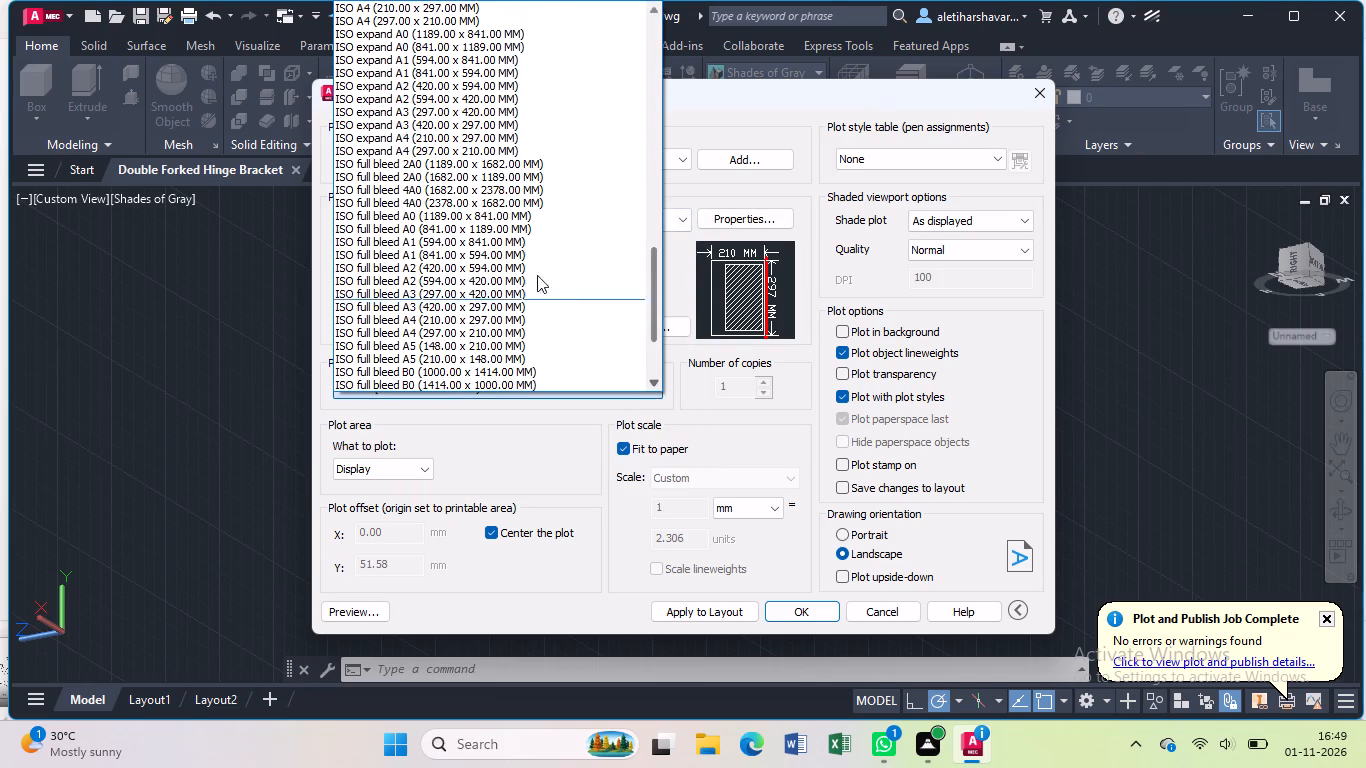
{"action": "left_click", "coordinate": [440, 25]}
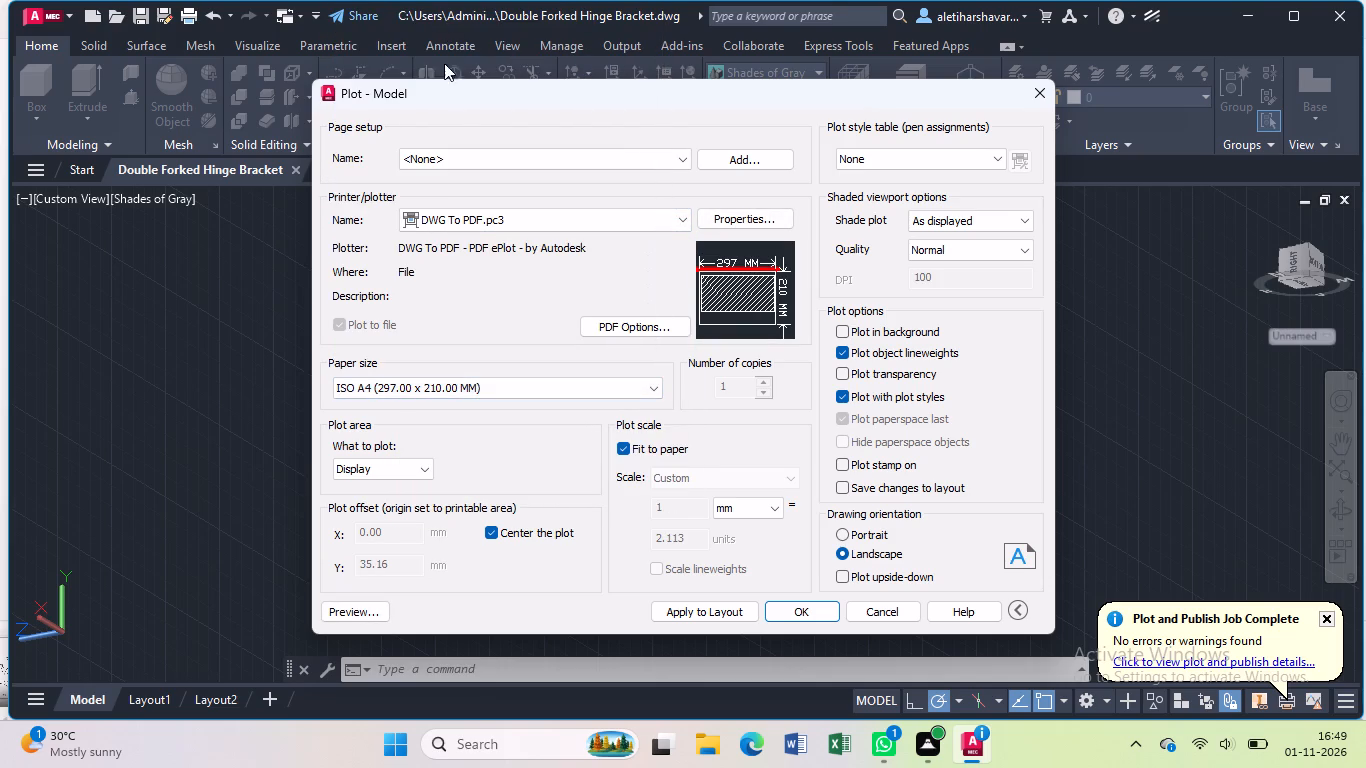
Set the plot area to a window enclosing the whole bracket with a margin around it.
{"action": "left_click", "coordinate": [417, 468]}
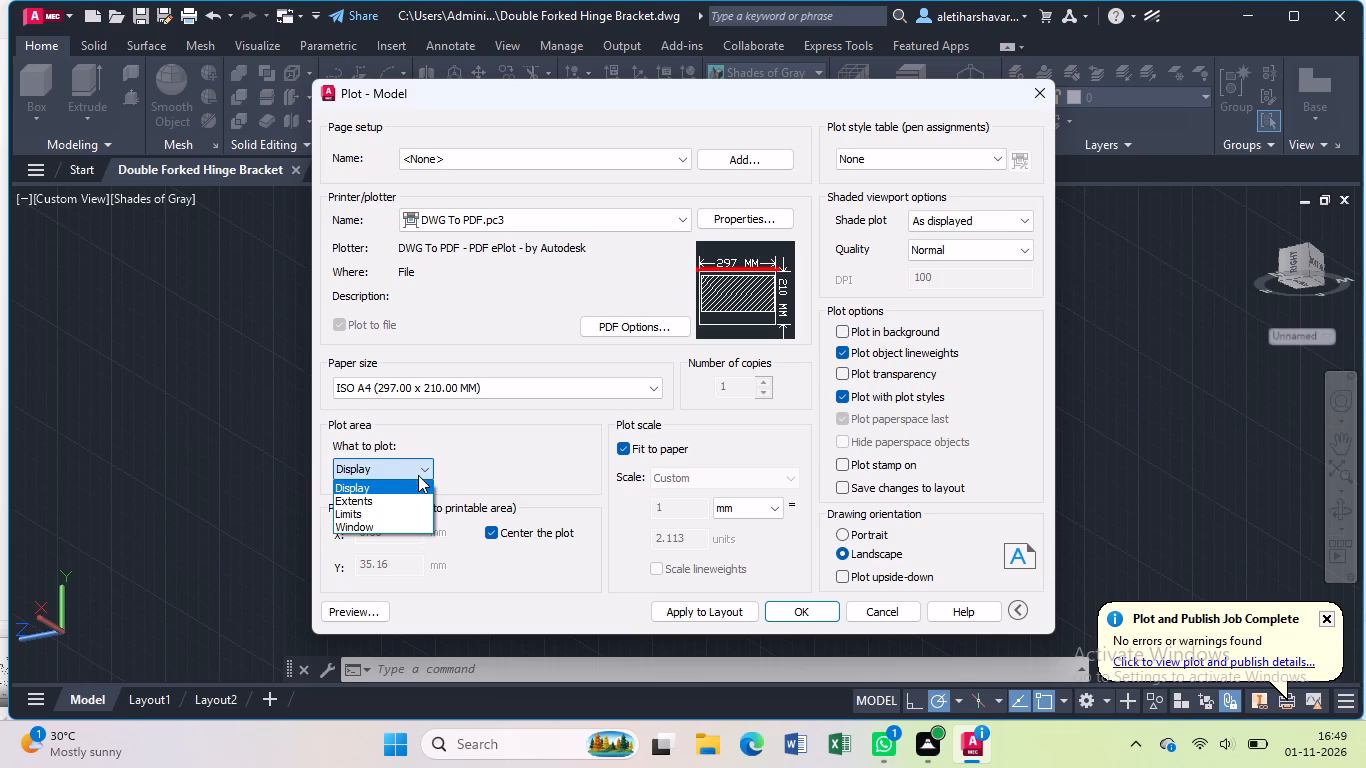
{"action": "left_click", "coordinate": [416, 526]}
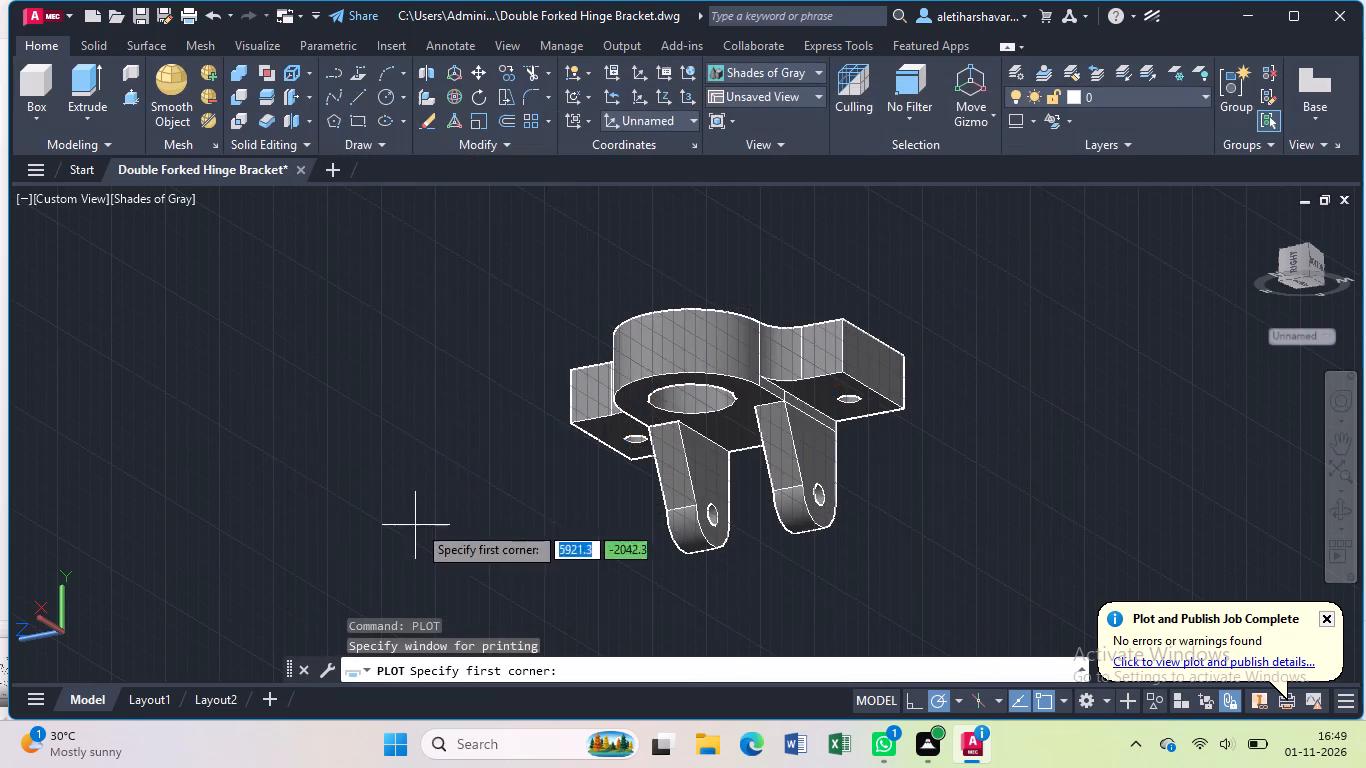
{"action": "left_click", "coordinate": [486, 277]}
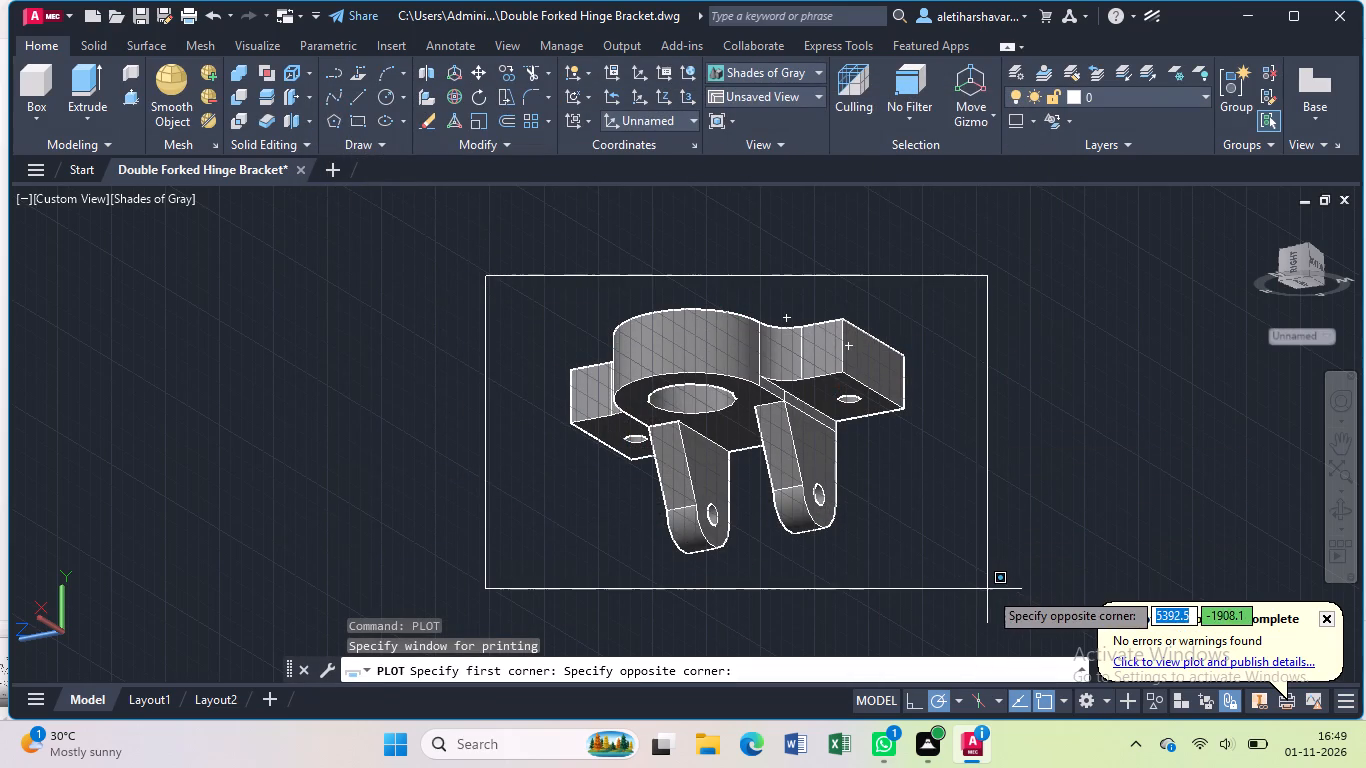
{"action": "left_click", "coordinate": [988, 590]}
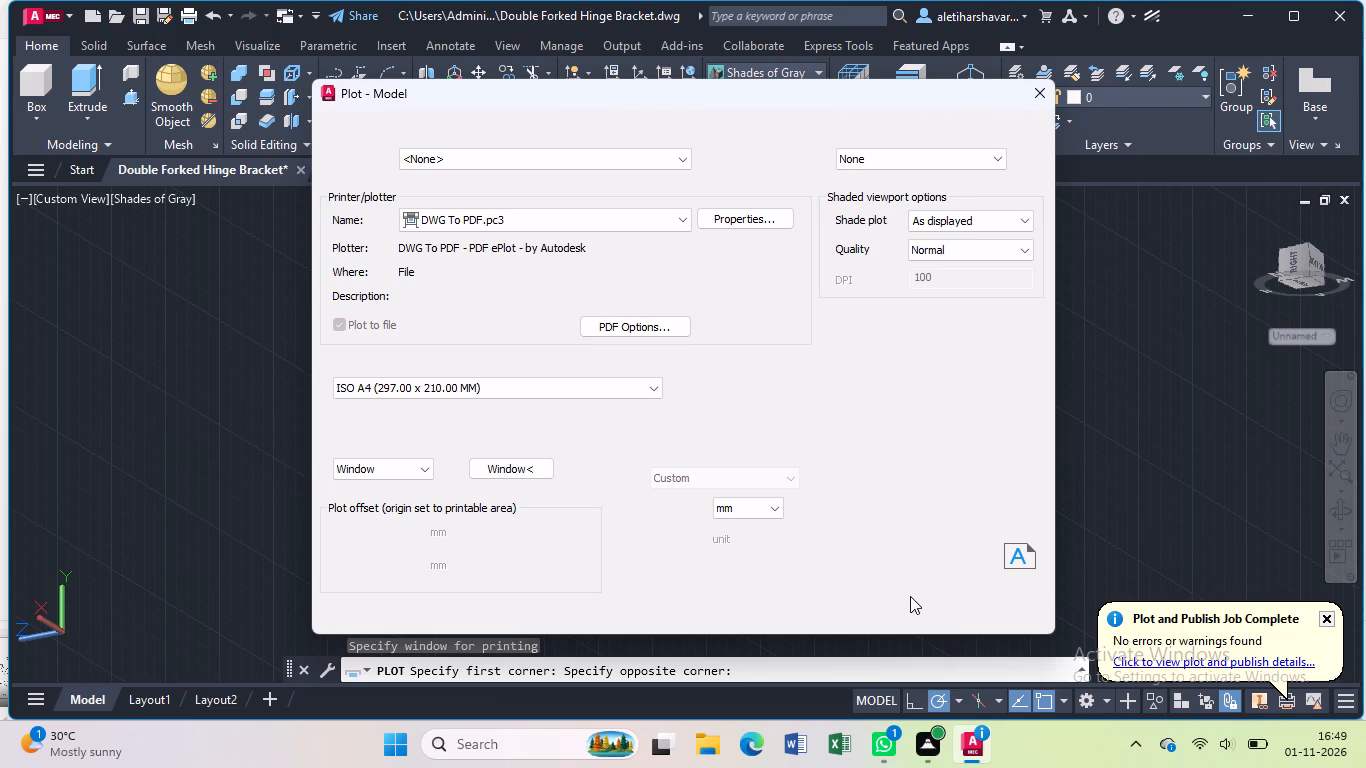
Plot the bracket to Double Forked Hinge Bracket-Model.pdf in Documents and close the PDF viewer.
{"action": "left_click", "coordinate": [817, 604]}
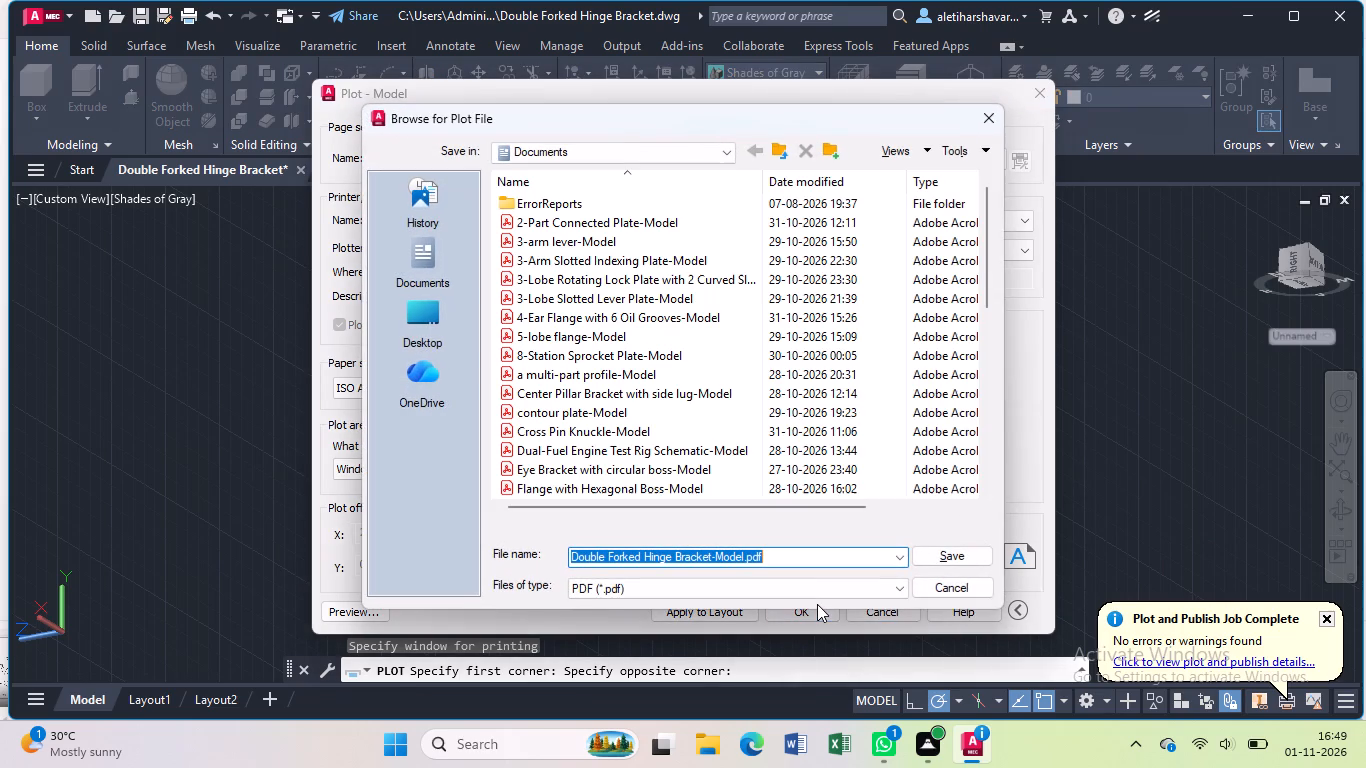
{"action": "left_click", "coordinate": [939, 551]}
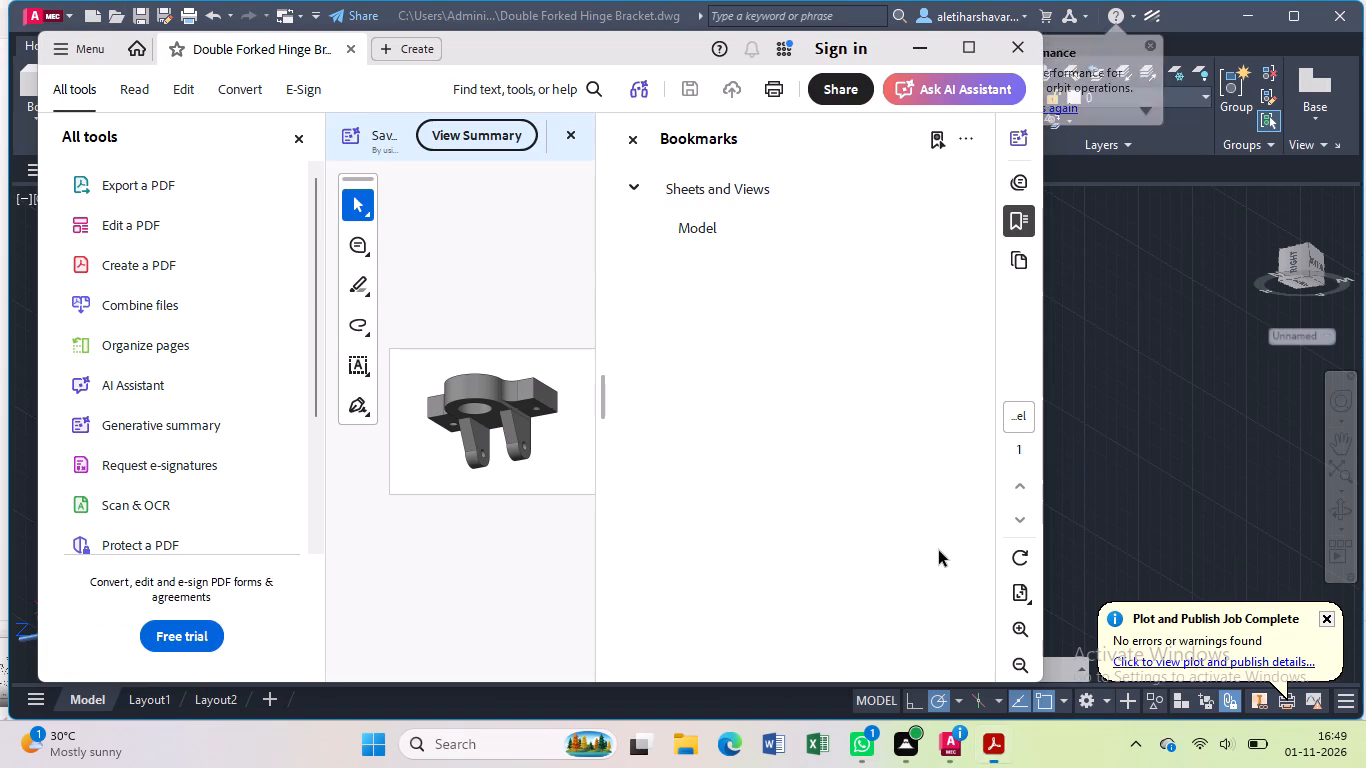
{"action": "left_click", "coordinate": [1021, 58]}
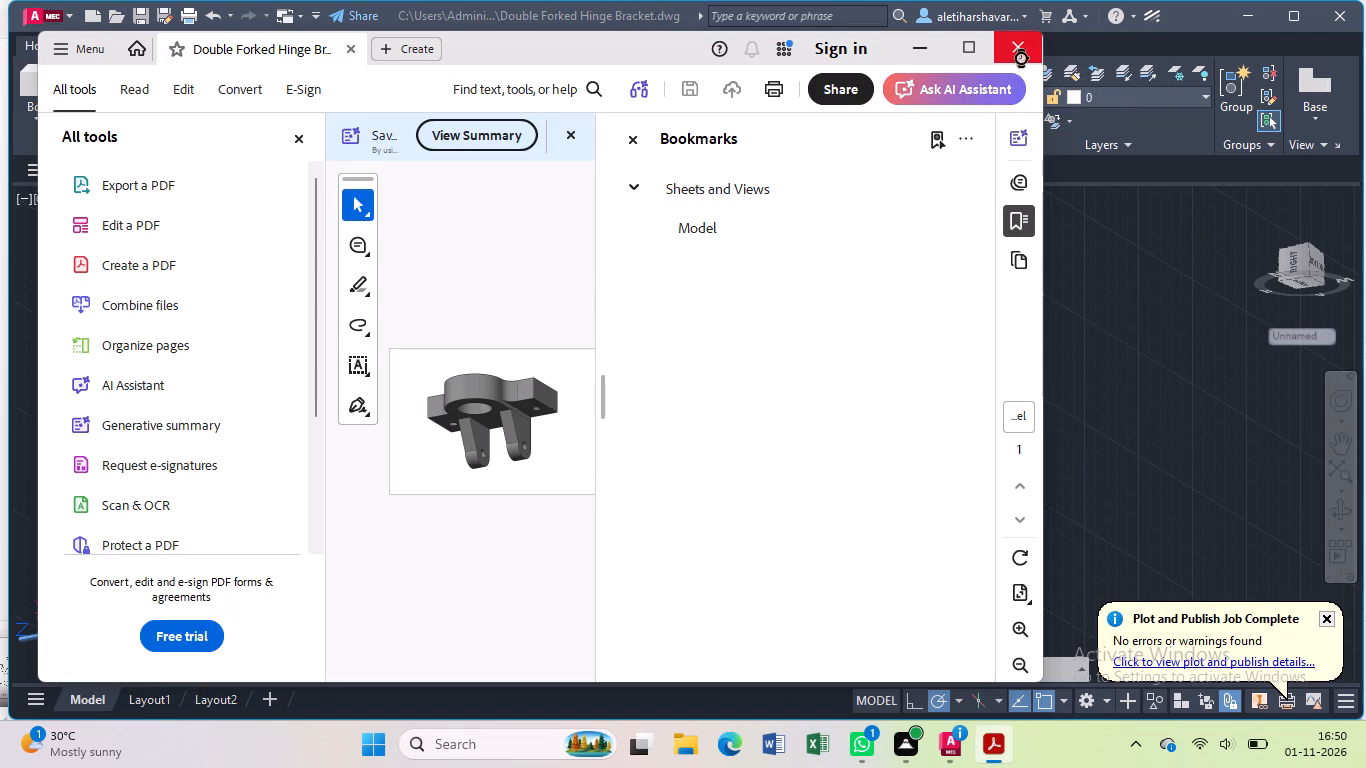